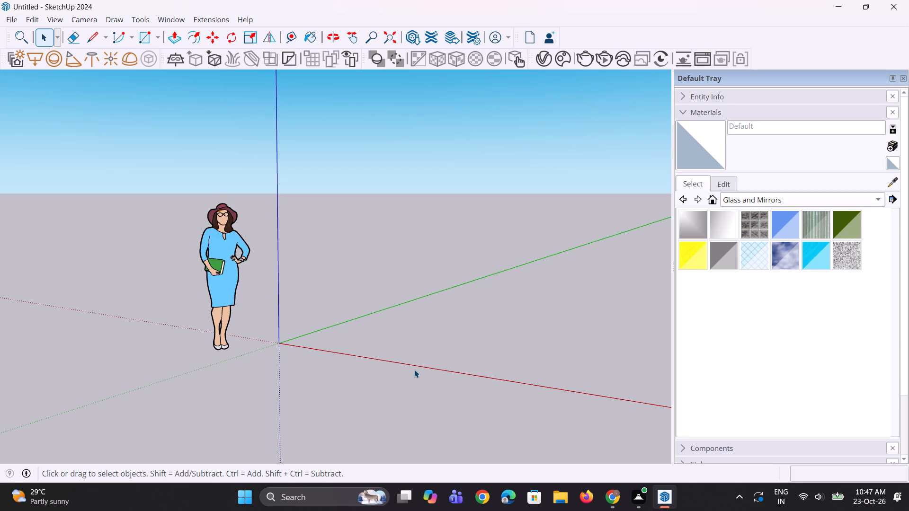
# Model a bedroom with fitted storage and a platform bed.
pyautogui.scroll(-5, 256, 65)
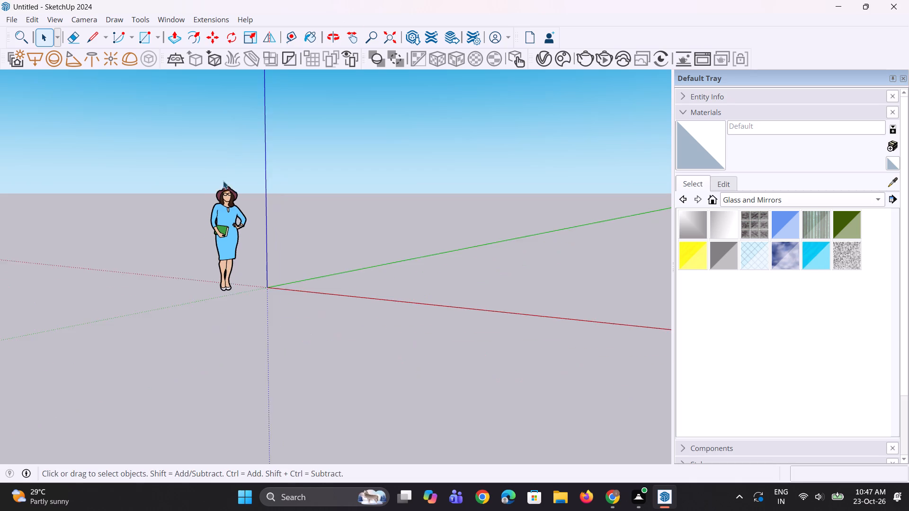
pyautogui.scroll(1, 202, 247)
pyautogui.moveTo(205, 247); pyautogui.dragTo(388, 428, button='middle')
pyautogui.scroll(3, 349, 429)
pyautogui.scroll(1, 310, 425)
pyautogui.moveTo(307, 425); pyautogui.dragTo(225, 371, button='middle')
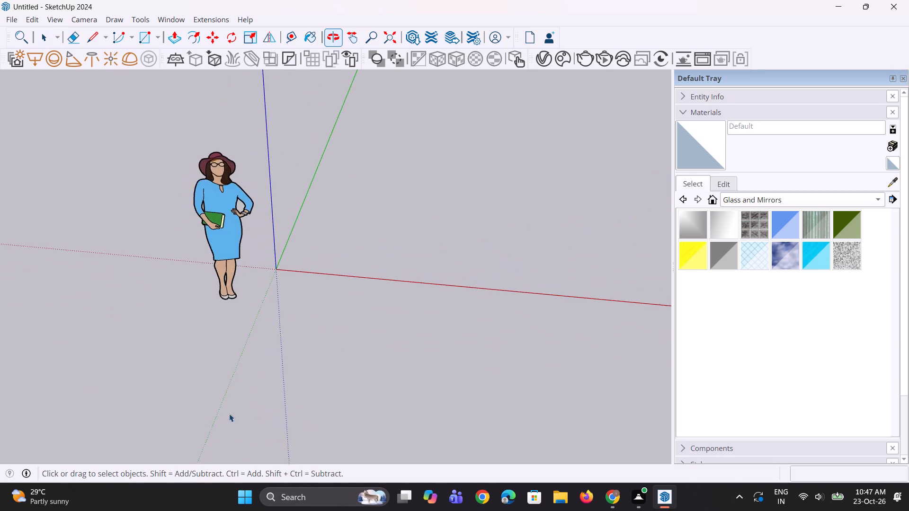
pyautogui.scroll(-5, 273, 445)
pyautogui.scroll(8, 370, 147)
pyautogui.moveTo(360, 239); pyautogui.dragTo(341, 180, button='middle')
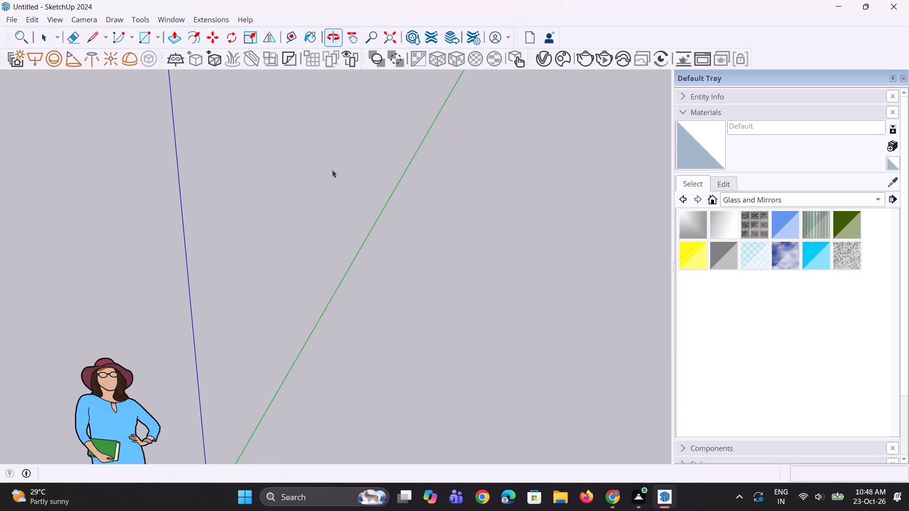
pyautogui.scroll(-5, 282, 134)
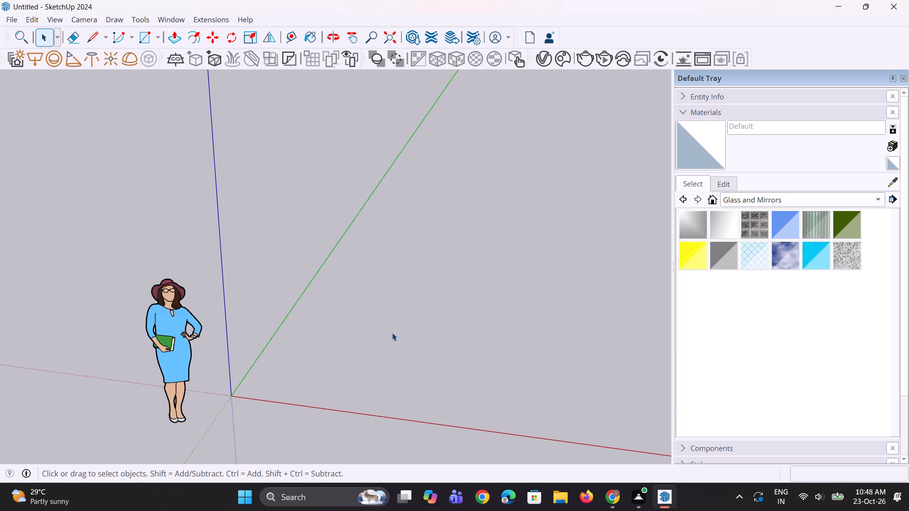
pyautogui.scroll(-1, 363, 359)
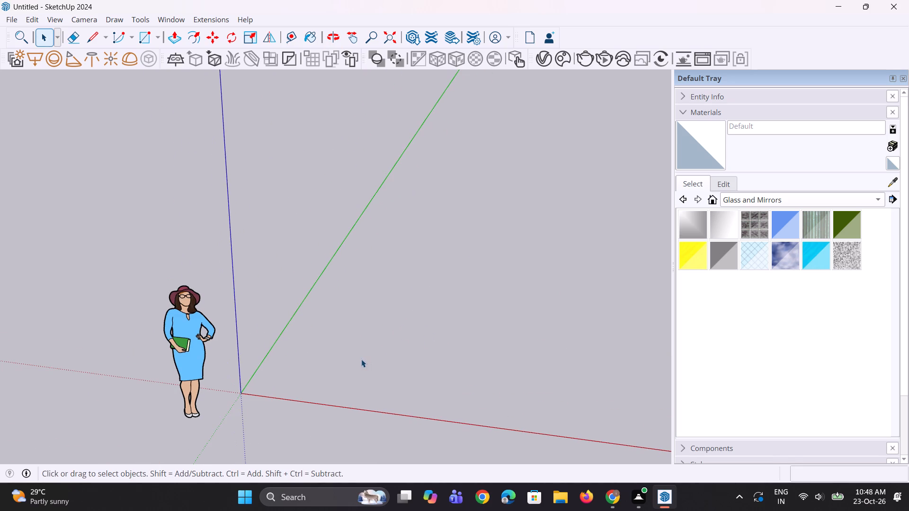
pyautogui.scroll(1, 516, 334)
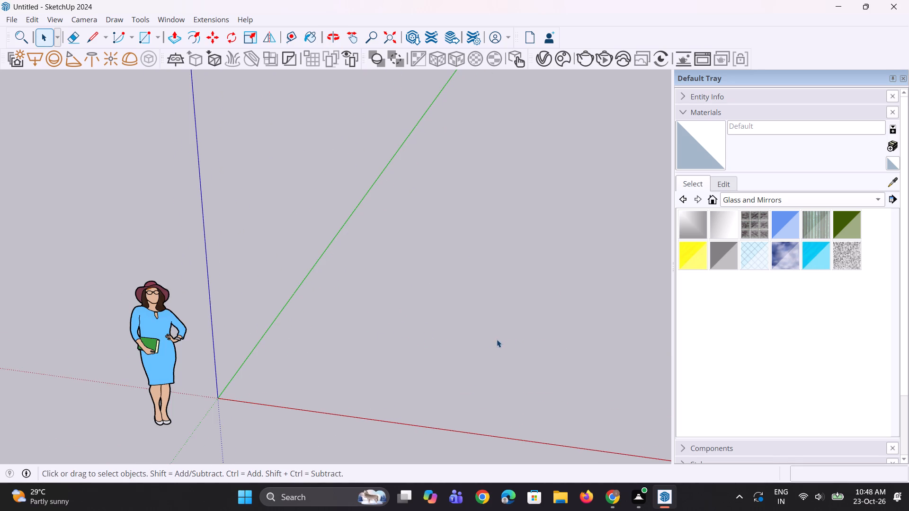
# Draw a 25' by 28' rectangle flat on the ground, beside the origin.
pyautogui.press('r')
pyautogui.click(387, 356)
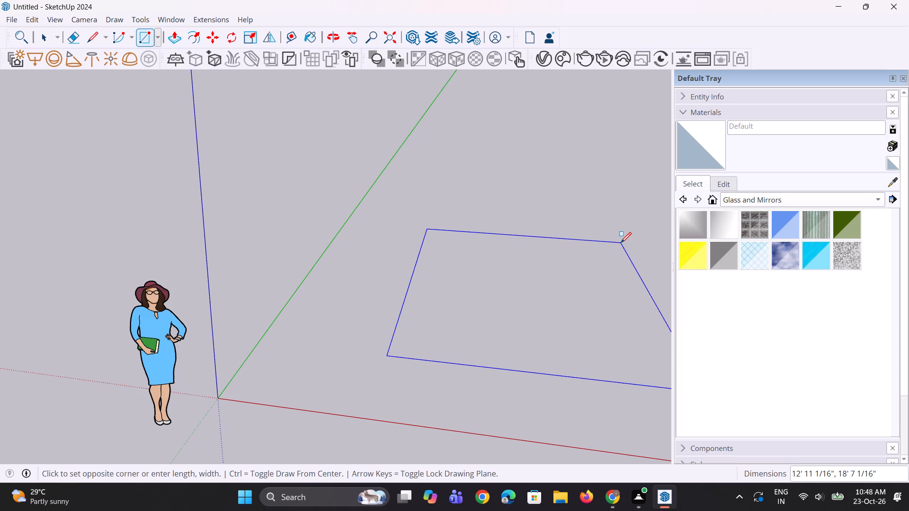
pyautogui.write("30'")
pyautogui.press(',')
pyautogui.press('BackSpace')
pyautogui.press('BackSpace')
pyautogui.press('BackSpace')
pyautogui.press('BackSpace')
pyautogui.write('25')
pyautogui.write("',")
pyautogui.write("28'")
pyautogui.press('Return')
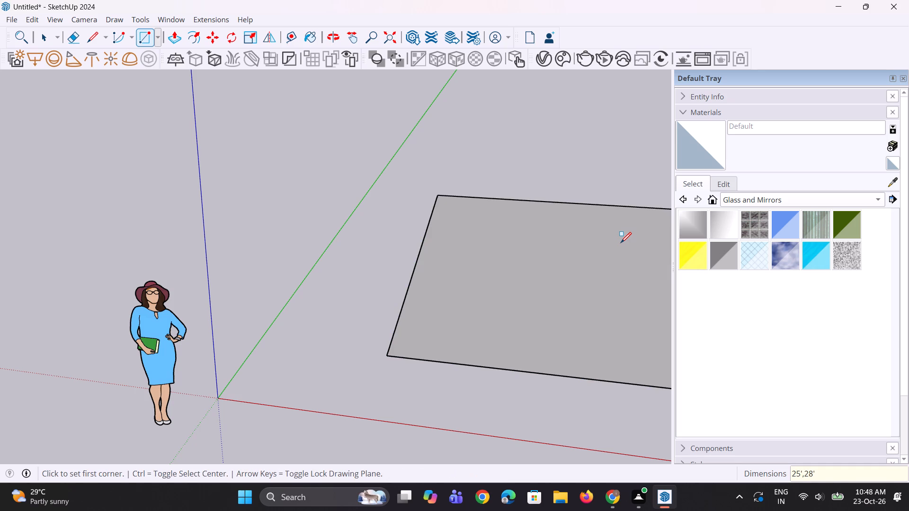
pyautogui.scroll(1, 621, 243)
pyautogui.scroll(-4, 395, 209)
pyautogui.scroll(-9, 316, 243)
pyautogui.moveTo(451, 243); pyautogui.dragTo(467, 339, button='middle')
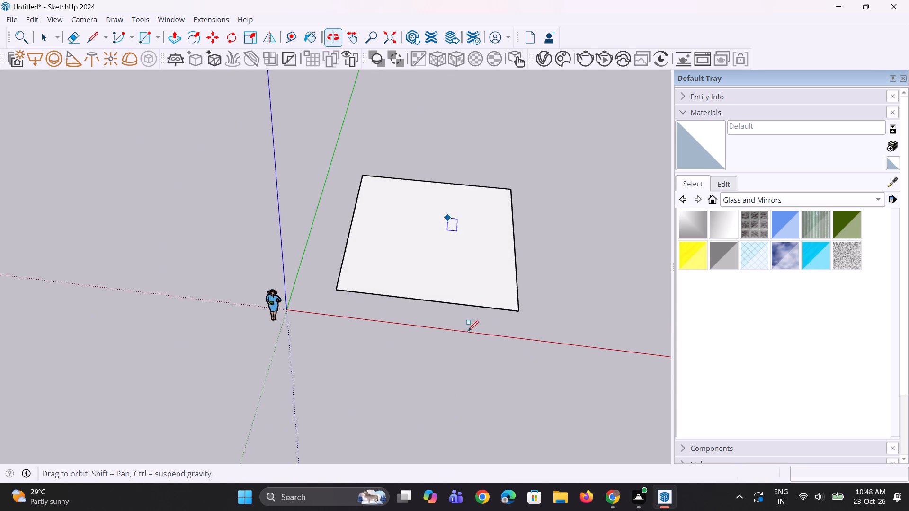
pyautogui.scroll(4, 478, 303)
pyautogui.scroll(2, 350, 286)
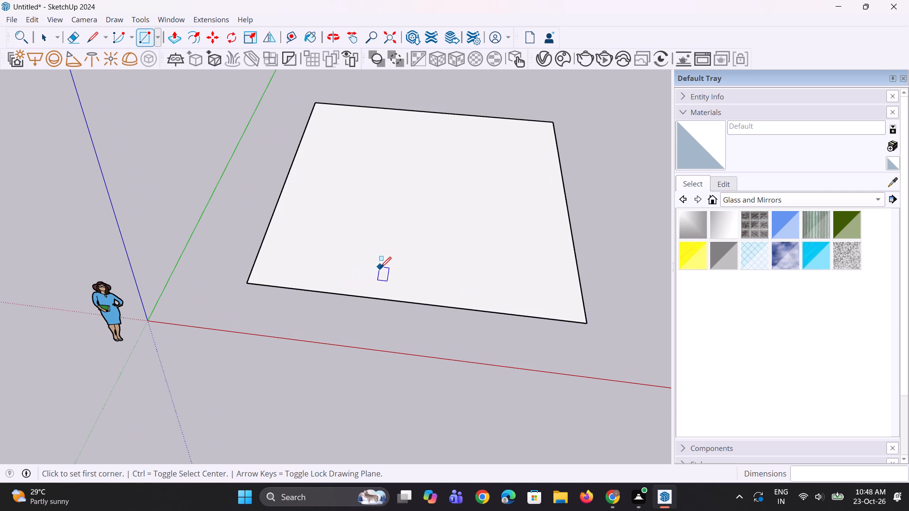
pyautogui.press('Escape')
pyautogui.press('space')
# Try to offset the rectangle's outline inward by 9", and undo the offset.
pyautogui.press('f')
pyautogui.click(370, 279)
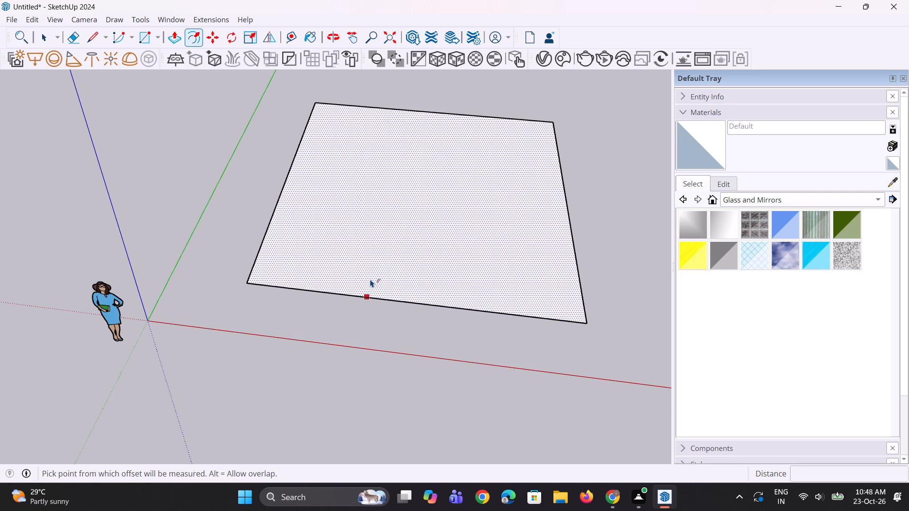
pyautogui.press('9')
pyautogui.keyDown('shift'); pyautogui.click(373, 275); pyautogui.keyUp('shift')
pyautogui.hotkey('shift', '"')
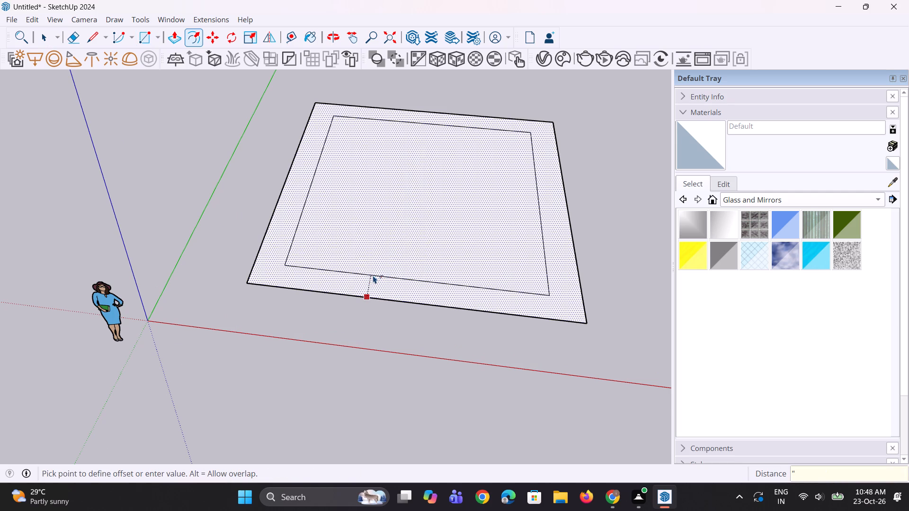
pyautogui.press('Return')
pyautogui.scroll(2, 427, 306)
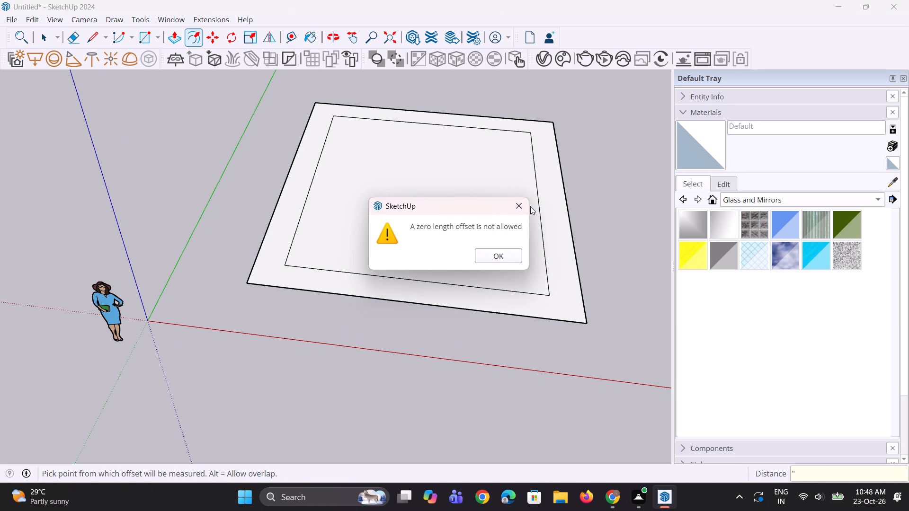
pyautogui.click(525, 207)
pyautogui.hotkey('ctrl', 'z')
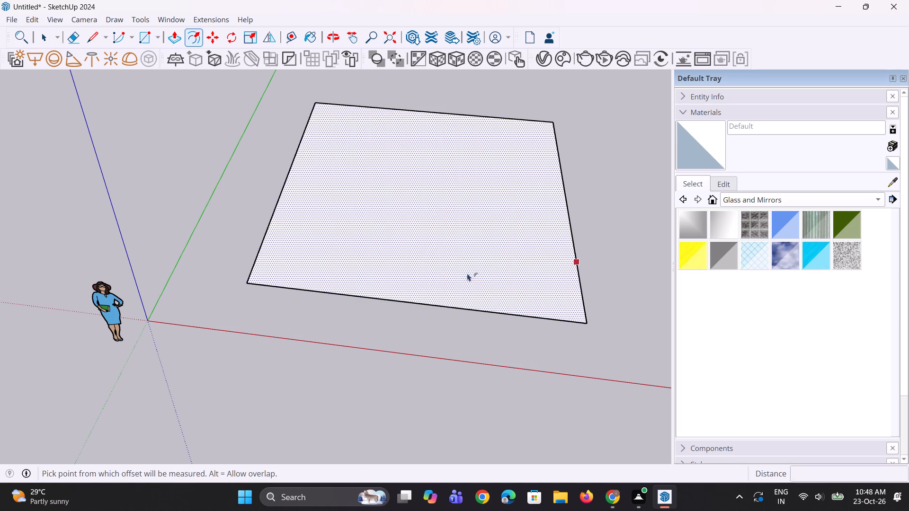
# Offset the rectangle's outline inward by 9" for the wall thickness.
pyautogui.press('space')
pyautogui.click(435, 300)
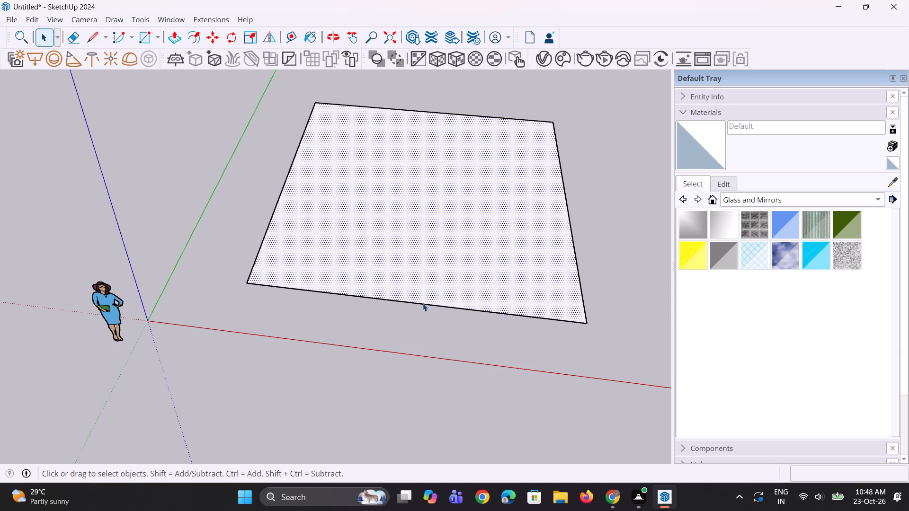
pyautogui.press('f')
pyautogui.click(415, 297)
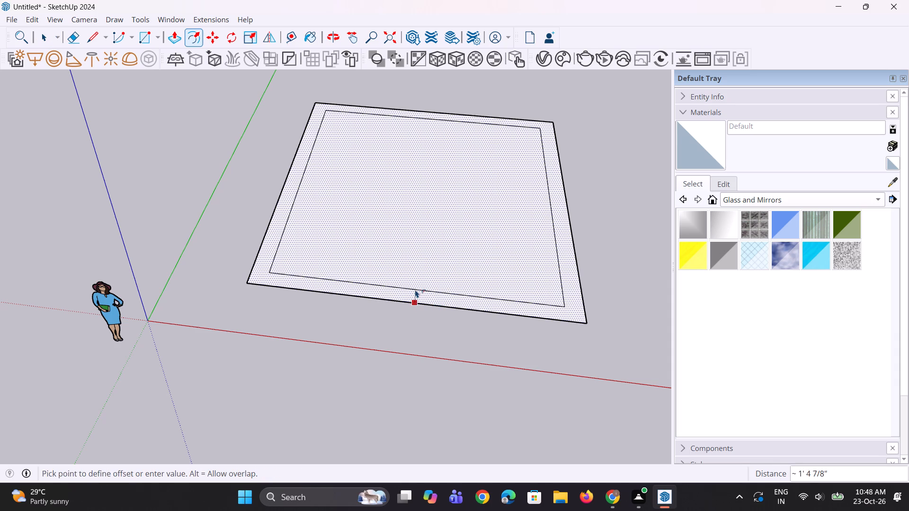
pyautogui.press('9')
pyautogui.hotkey('shift', '"')
pyautogui.press('Return')
pyautogui.moveTo(424, 317); pyautogui.dragTo(426, 340, button='middle')
pyautogui.press('space')
pyautogui.press('space')
# Move the front inner offset edge 9" outward onto the rectangle's front outer edge.
pyautogui.click(556, 318)
pyautogui.moveTo(456, 319); pyautogui.dragTo(455, 329, button='middle')
pyautogui.scroll(-4, 377, 265)
pyautogui.scroll(7, 488, 289)
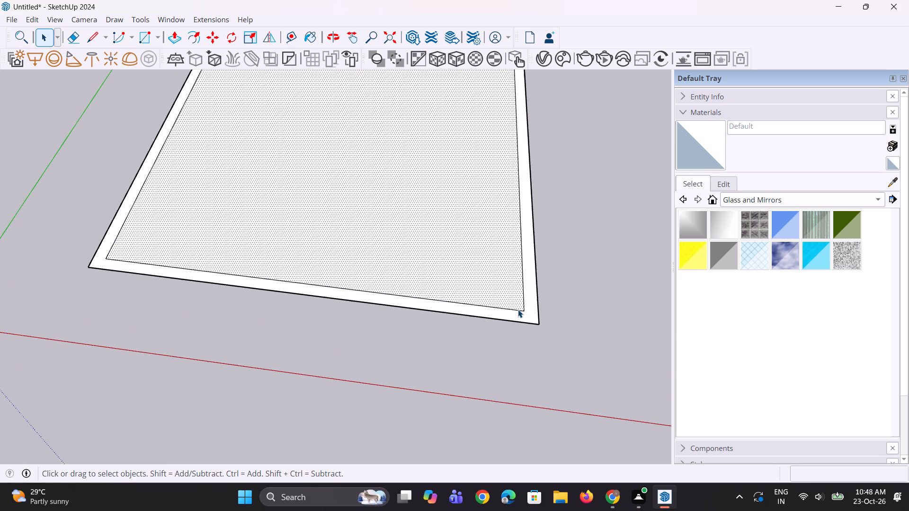
pyautogui.click(518, 309)
pyautogui.scroll(4, 520, 317)
pyautogui.press('m')
pyautogui.scroll(1, 520, 317)
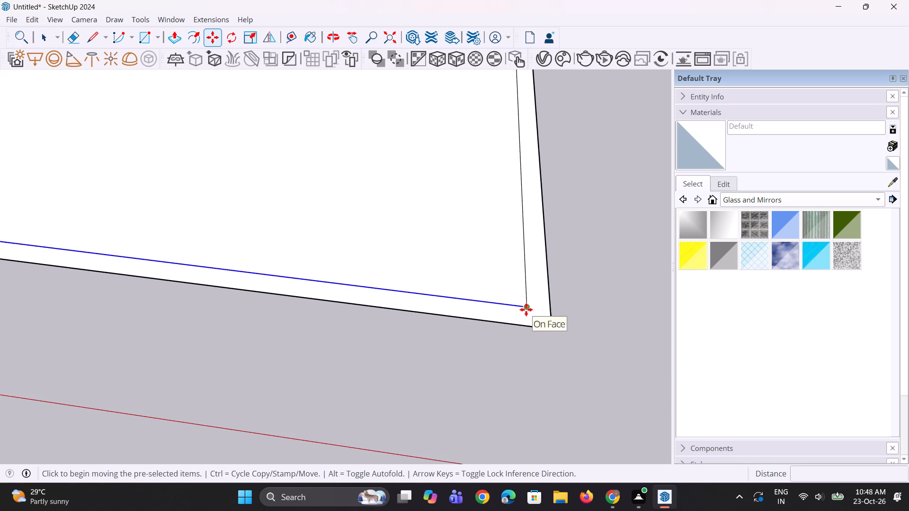
pyautogui.click(526, 309)
pyautogui.click(526, 325)
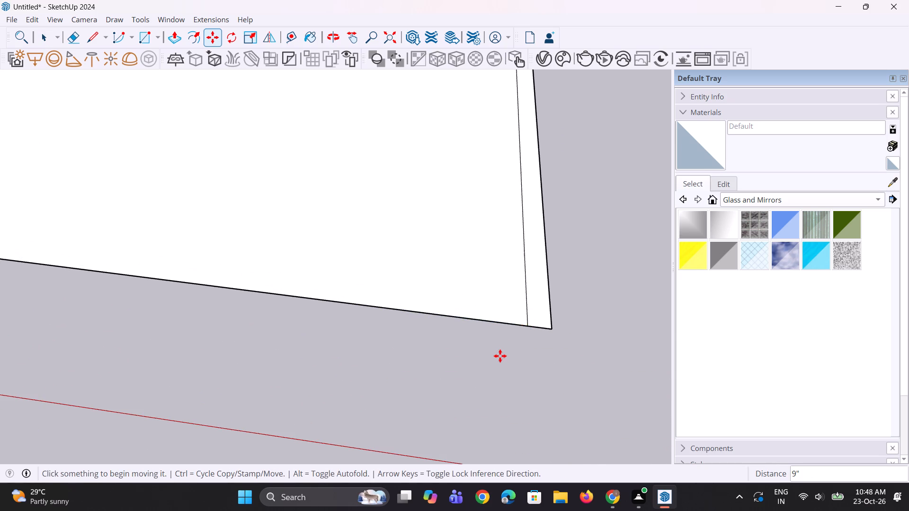
# Erase the merged front edge between the side strips to leave a U-shaped wall outline.
pyautogui.scroll(-2, 499, 361)
pyautogui.press('e')
pyautogui.click(442, 319)
pyautogui.click(445, 322)
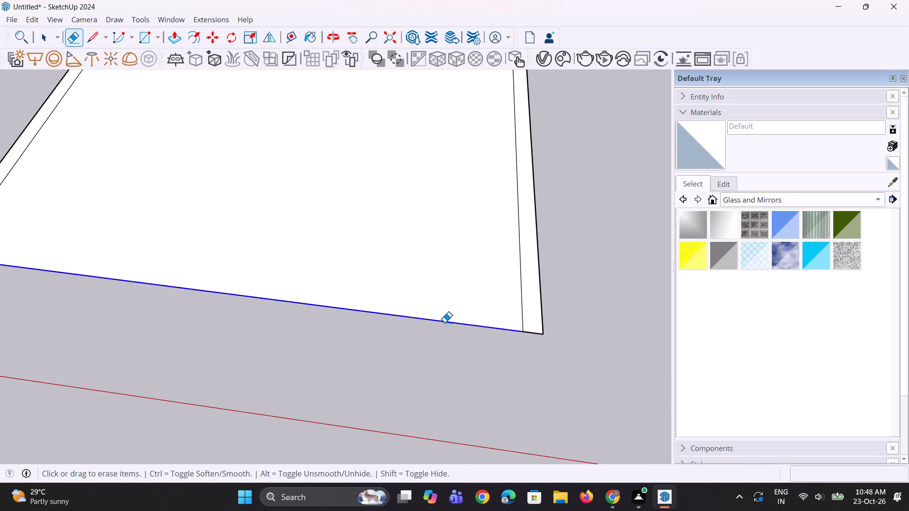
# Push/Pull the U-shaped wall outline up to a height of 12'.
pyautogui.scroll(-8, 502, 365)
pyautogui.moveTo(507, 361); pyautogui.dragTo(478, 318, button='middle')
pyautogui.scroll(2, 504, 340)
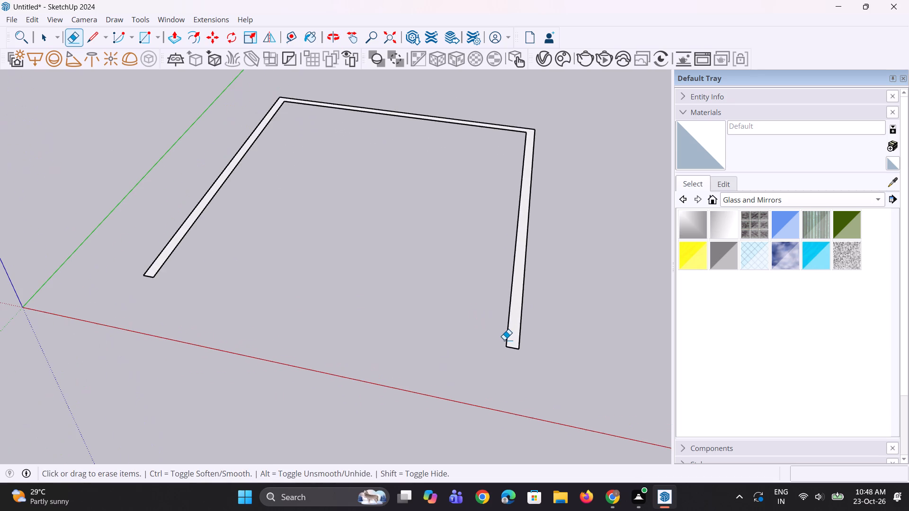
pyautogui.press('p')
pyautogui.click(512, 330)
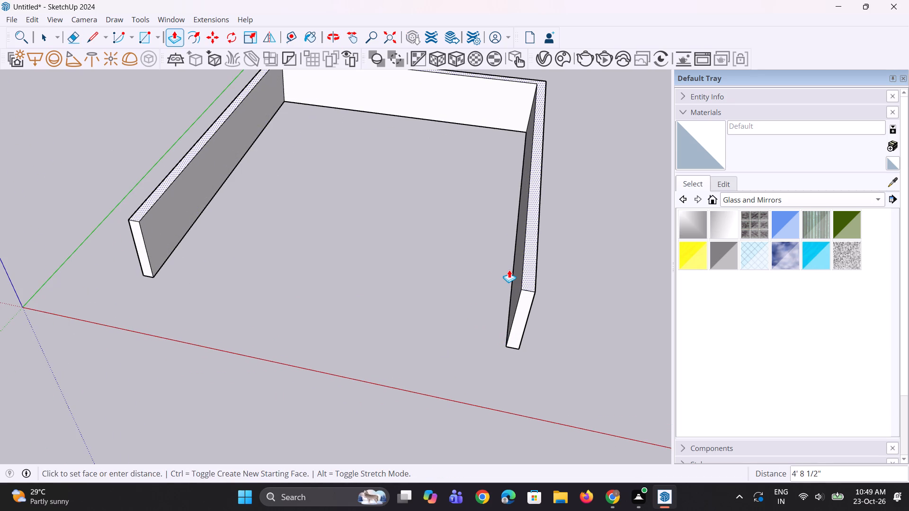
pyautogui.write('12')
pyautogui.press("'")
pyautogui.press('Return')
# Draw a 25' by 9" vertical rotated rectangle extending down from the back wall's outer bottom edge.
pyautogui.moveTo(477, 334); pyautogui.dragTo(480, 304, button='middle')
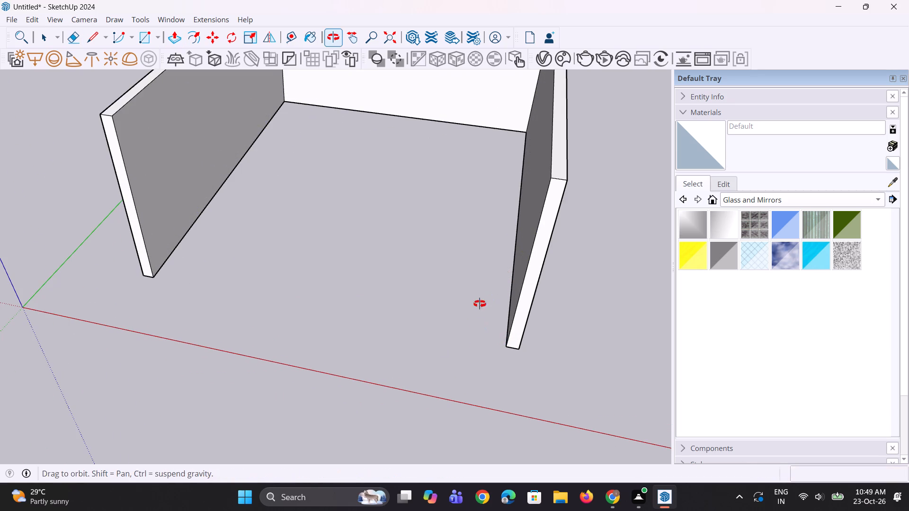
pyautogui.moveTo(480, 304); pyautogui.dragTo(481, 282, button='middle')
pyautogui.scroll(-10, 365, 347)
pyautogui.moveTo(357, 351); pyautogui.dragTo(384, 279, button='middle')
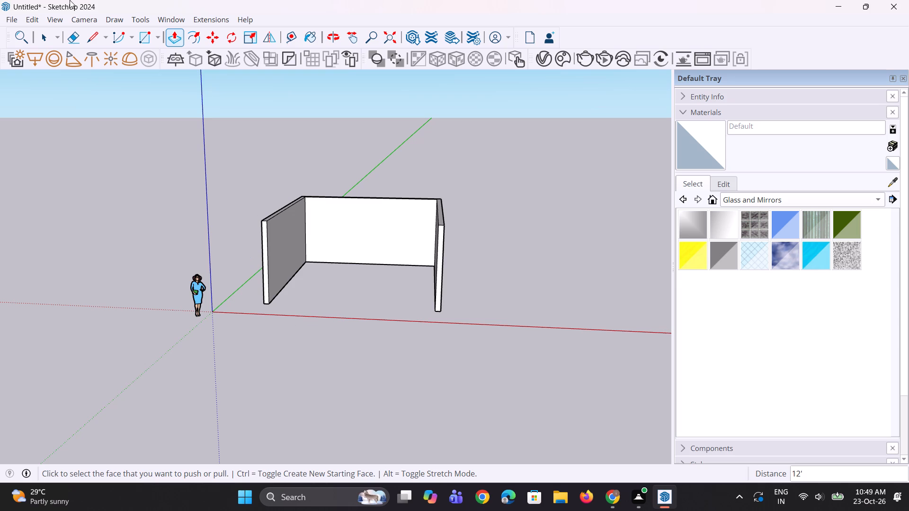
pyautogui.click(159, 39)
pyautogui.click(171, 72)
pyautogui.moveTo(285, 262); pyautogui.dragTo(281, 123, button='middle')
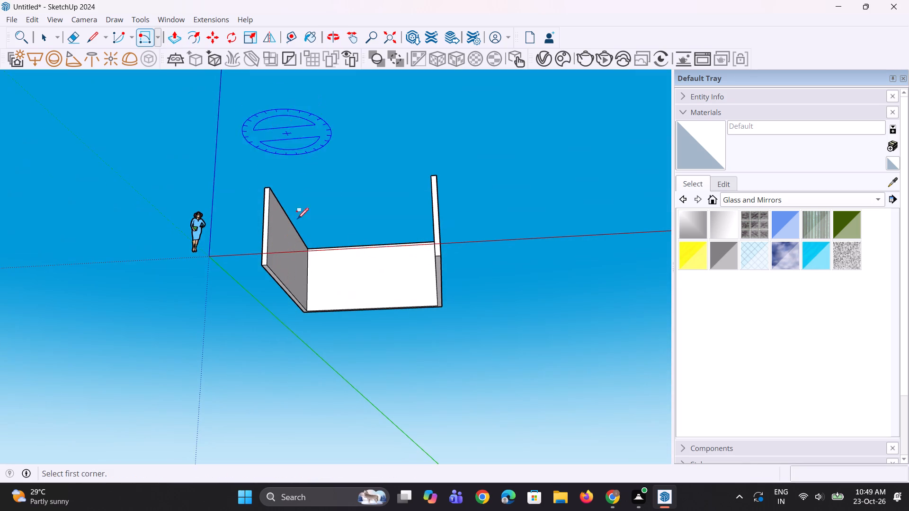
pyautogui.scroll(3, 300, 330)
pyautogui.scroll(-4, 339, 307)
pyautogui.moveTo(366, 333); pyautogui.dragTo(412, 218, button='middle')
pyautogui.scroll(5, 328, 345)
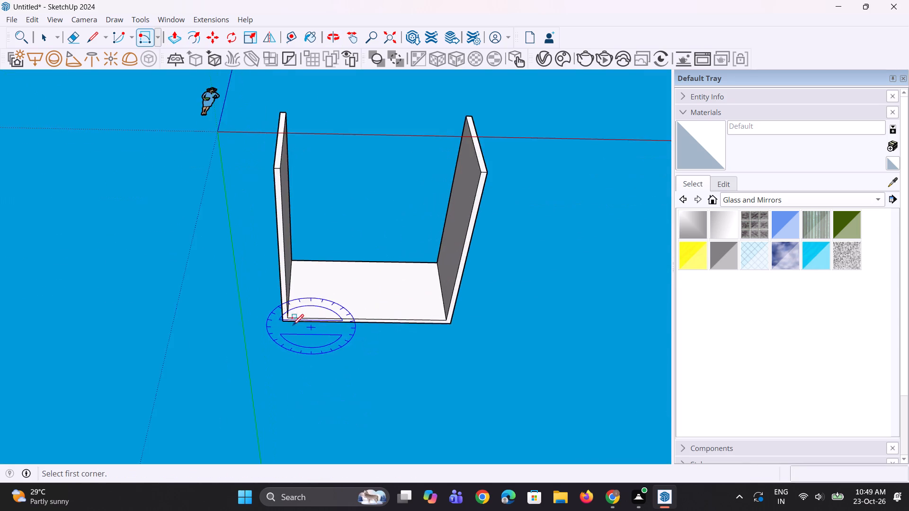
pyautogui.scroll(2, 292, 325)
pyautogui.click(280, 323)
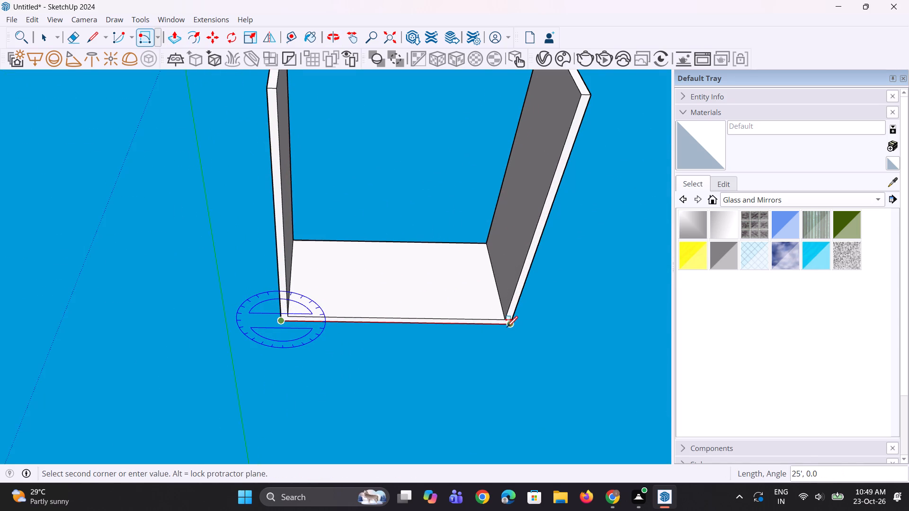
pyautogui.click(509, 325)
pyautogui.moveTo(510, 340); pyautogui.dragTo(301, 392, button='middle')
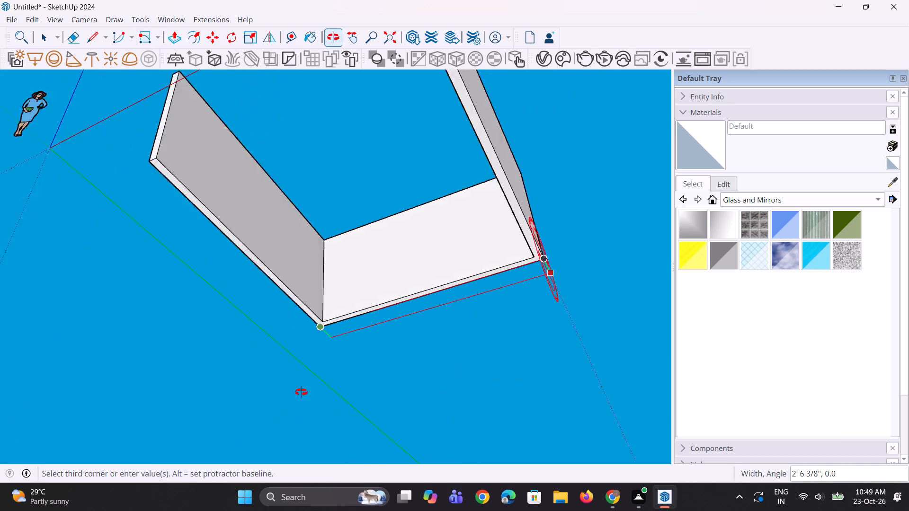
pyautogui.moveTo(301, 392); pyautogui.dragTo(228, 408, button='middle')
pyautogui.scroll(-1, 431, 317)
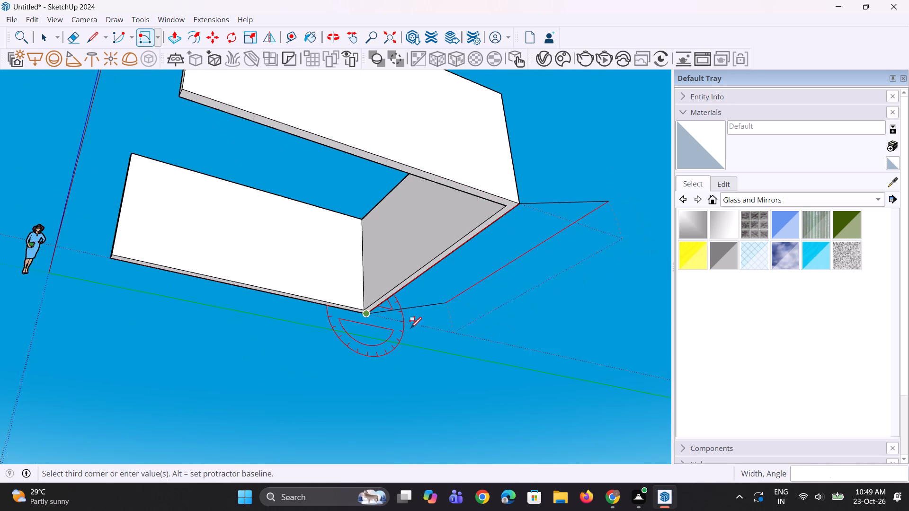
pyautogui.scroll(-3, 410, 328)
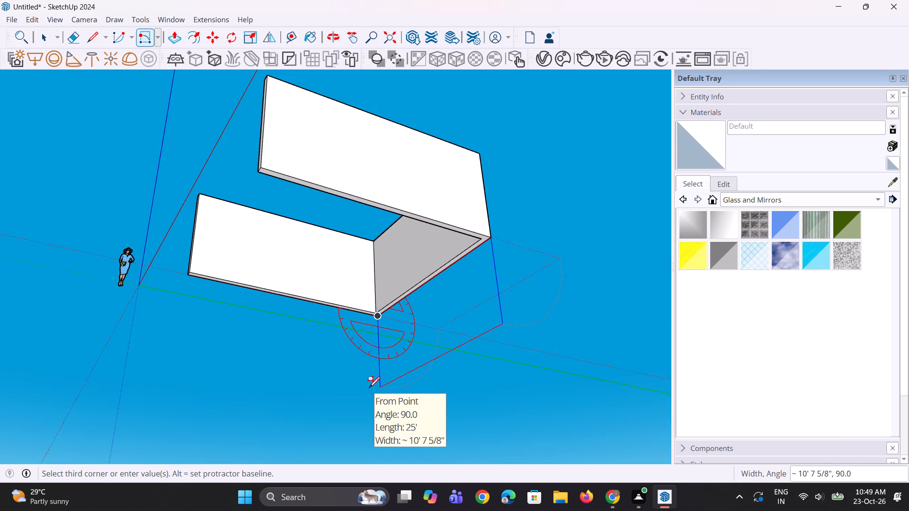
pyautogui.write('9"')
pyautogui.press('Return')
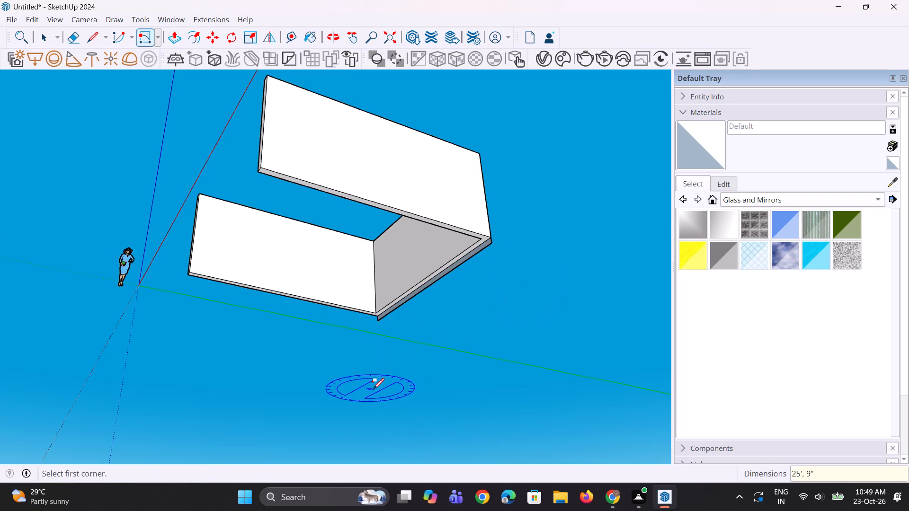
# Push/Pull the 9" strip under the back wall 28' to the front ends of the side walls, forming a floor slab.
pyautogui.scroll(-4, 373, 389)
pyautogui.moveTo(377, 369); pyautogui.dragTo(541, 379, button='middle')
pyautogui.scroll(4, 468, 335)
pyautogui.press('p')
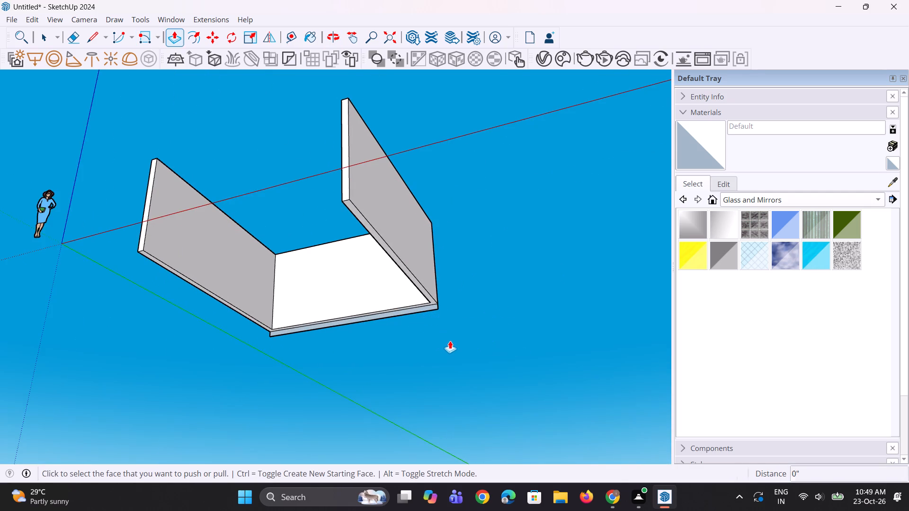
pyautogui.click(436, 309)
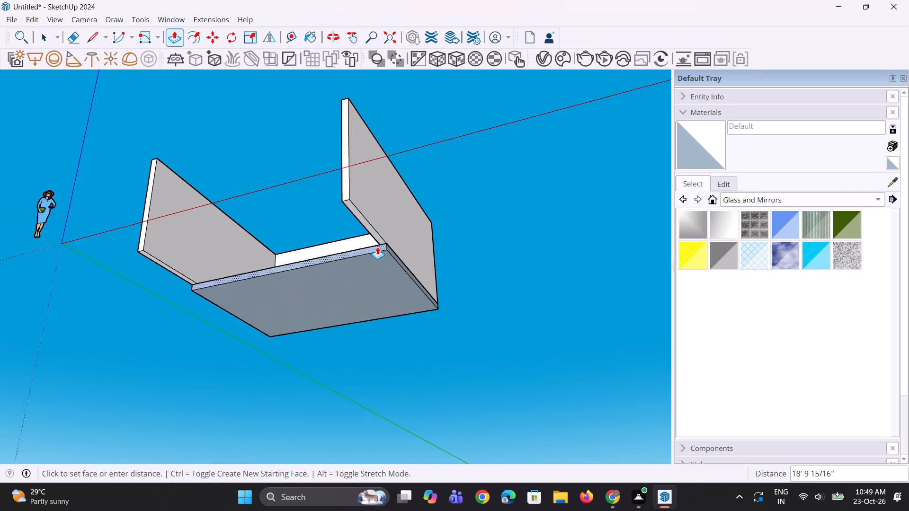
pyautogui.click(351, 197)
# Examine the room and its floor slab from the front and above, towards the back wall.
pyautogui.moveTo(362, 233); pyautogui.dragTo(472, 438, button='middle')
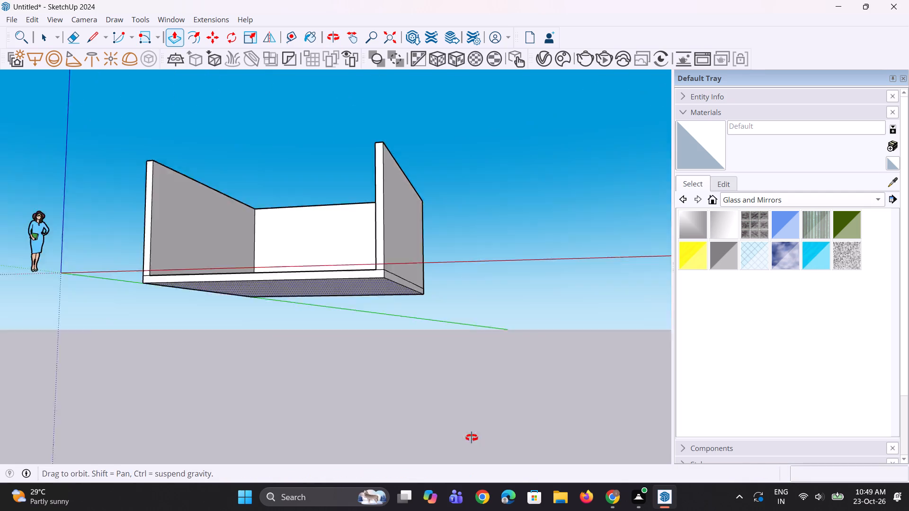
pyautogui.moveTo(472, 438); pyautogui.dragTo(490, 461, button='middle')
pyautogui.scroll(-5, 434, 377)
pyautogui.moveTo(424, 373); pyautogui.dragTo(348, 334, button='middle')
pyautogui.scroll(1, 348, 334)
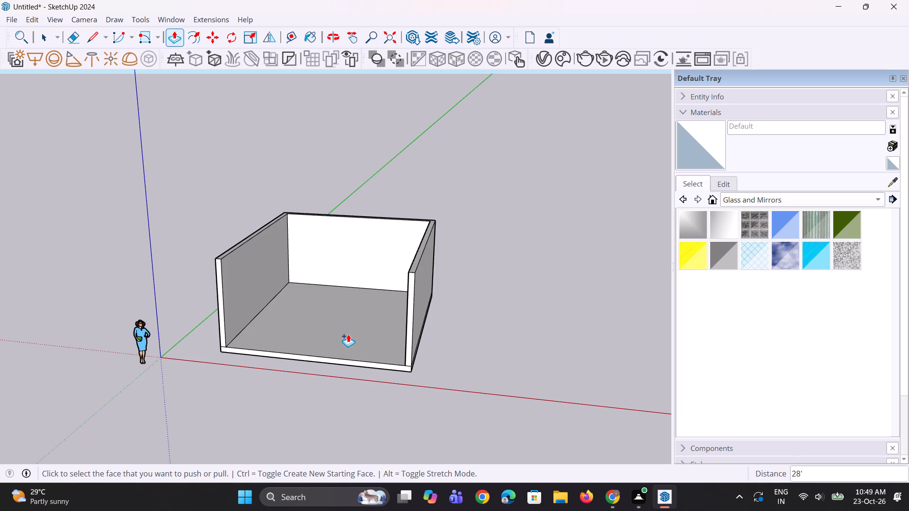
pyautogui.scroll(-2, 331, 292)
pyautogui.moveTo(311, 281); pyautogui.dragTo(340, 274, button='middle')
pyautogui.scroll(6, 301, 210)
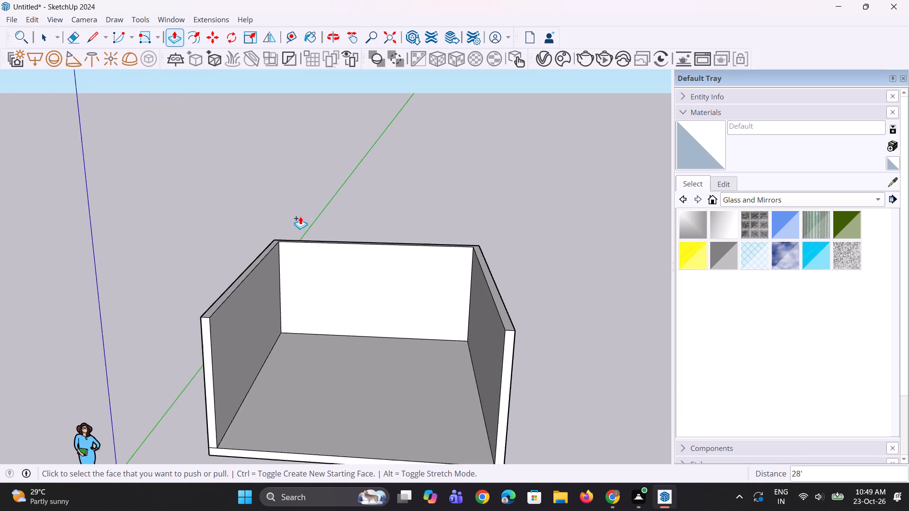
pyautogui.scroll(4, 300, 216)
pyautogui.scroll(2, 303, 259)
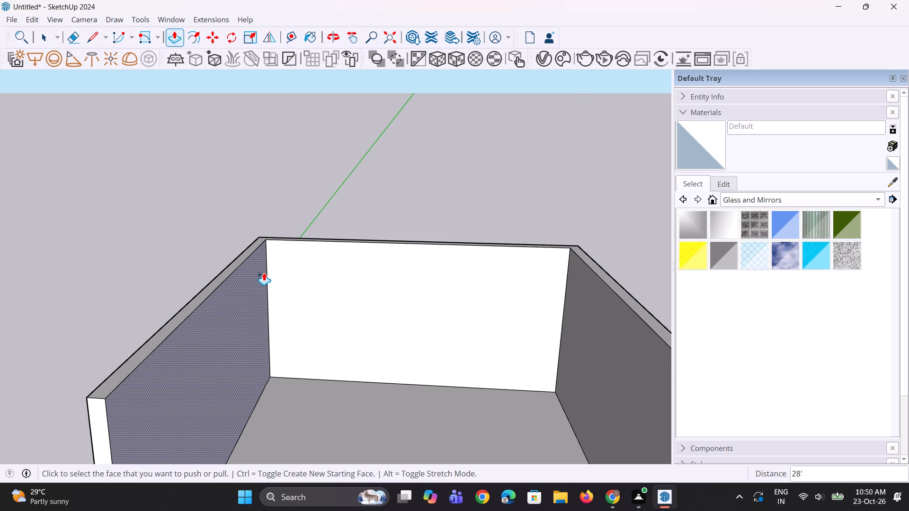
pyautogui.scroll(-2, 263, 273)
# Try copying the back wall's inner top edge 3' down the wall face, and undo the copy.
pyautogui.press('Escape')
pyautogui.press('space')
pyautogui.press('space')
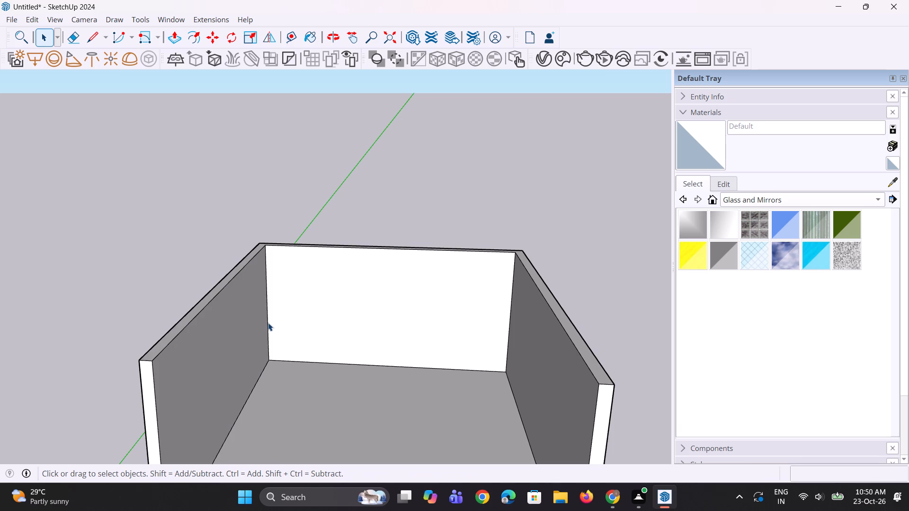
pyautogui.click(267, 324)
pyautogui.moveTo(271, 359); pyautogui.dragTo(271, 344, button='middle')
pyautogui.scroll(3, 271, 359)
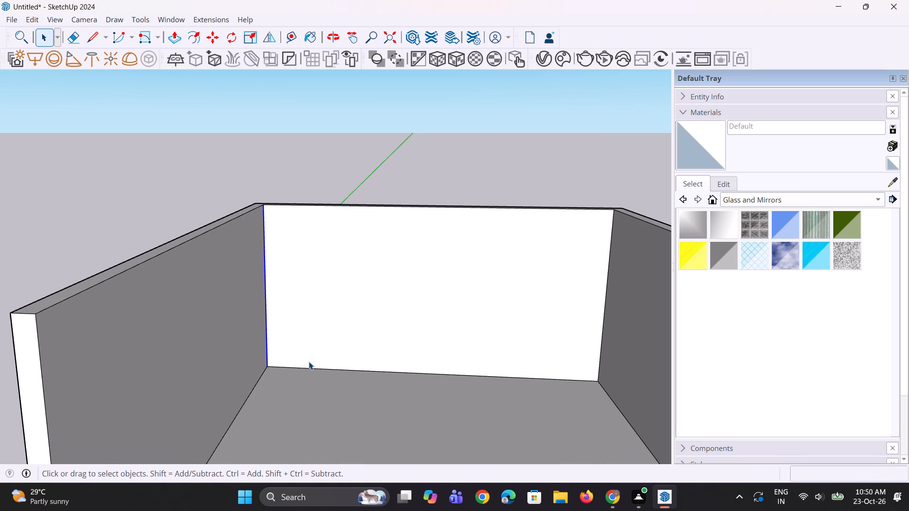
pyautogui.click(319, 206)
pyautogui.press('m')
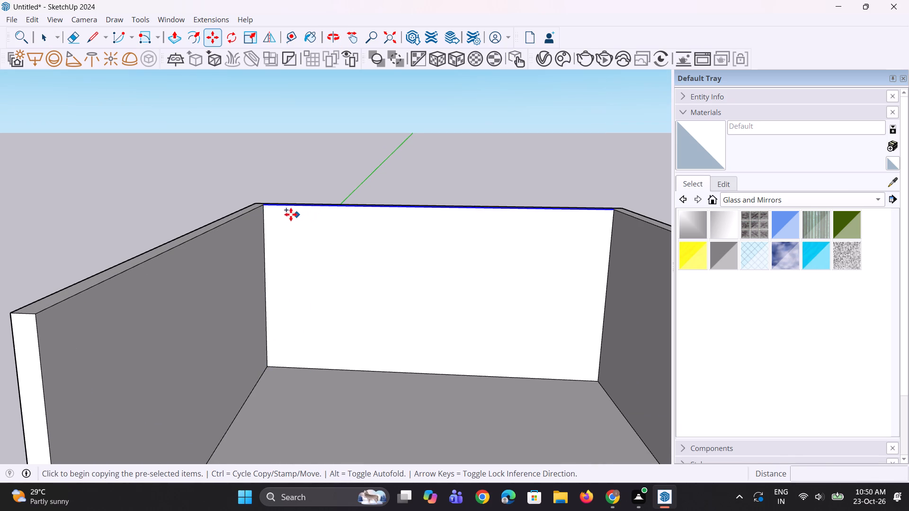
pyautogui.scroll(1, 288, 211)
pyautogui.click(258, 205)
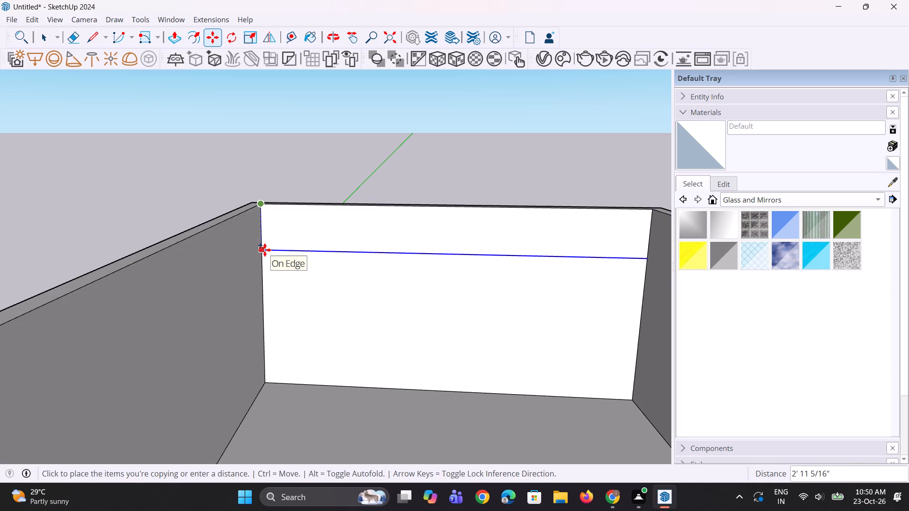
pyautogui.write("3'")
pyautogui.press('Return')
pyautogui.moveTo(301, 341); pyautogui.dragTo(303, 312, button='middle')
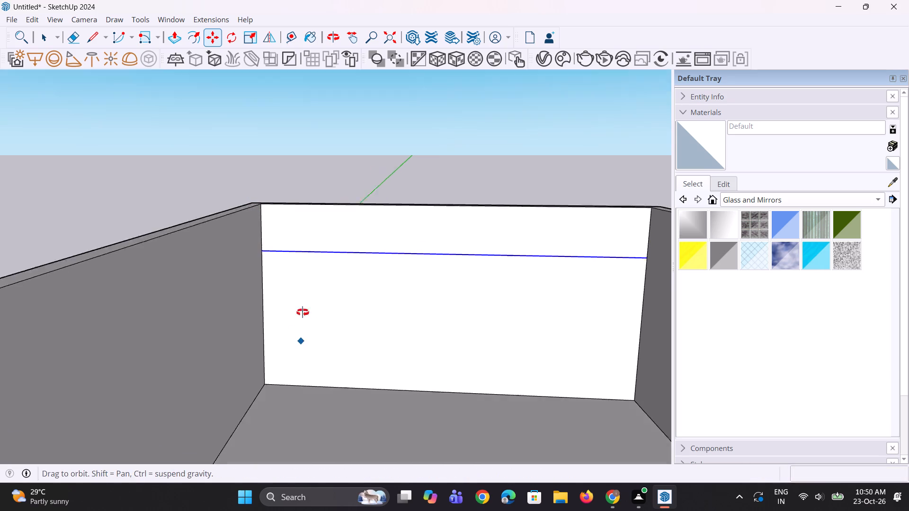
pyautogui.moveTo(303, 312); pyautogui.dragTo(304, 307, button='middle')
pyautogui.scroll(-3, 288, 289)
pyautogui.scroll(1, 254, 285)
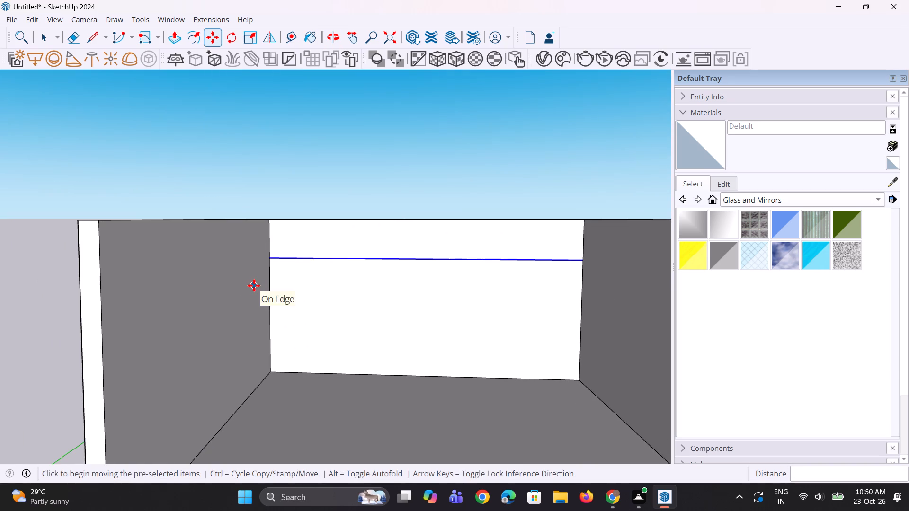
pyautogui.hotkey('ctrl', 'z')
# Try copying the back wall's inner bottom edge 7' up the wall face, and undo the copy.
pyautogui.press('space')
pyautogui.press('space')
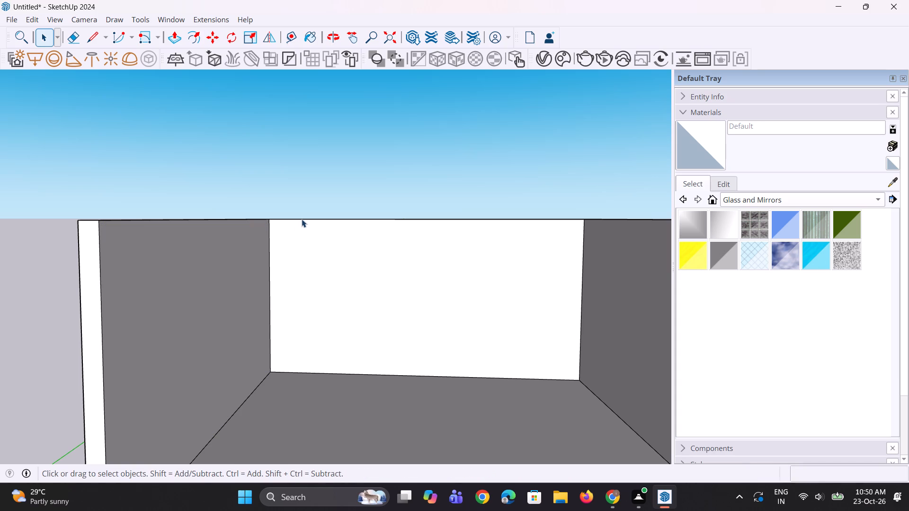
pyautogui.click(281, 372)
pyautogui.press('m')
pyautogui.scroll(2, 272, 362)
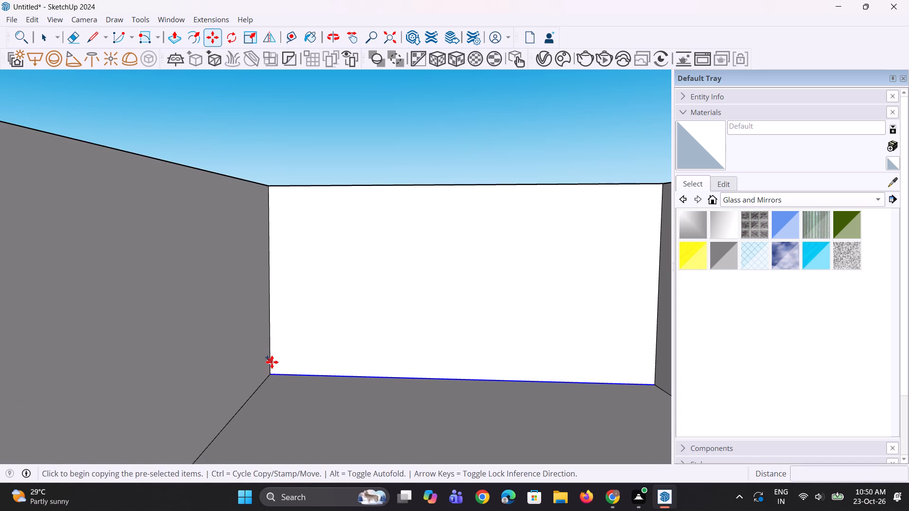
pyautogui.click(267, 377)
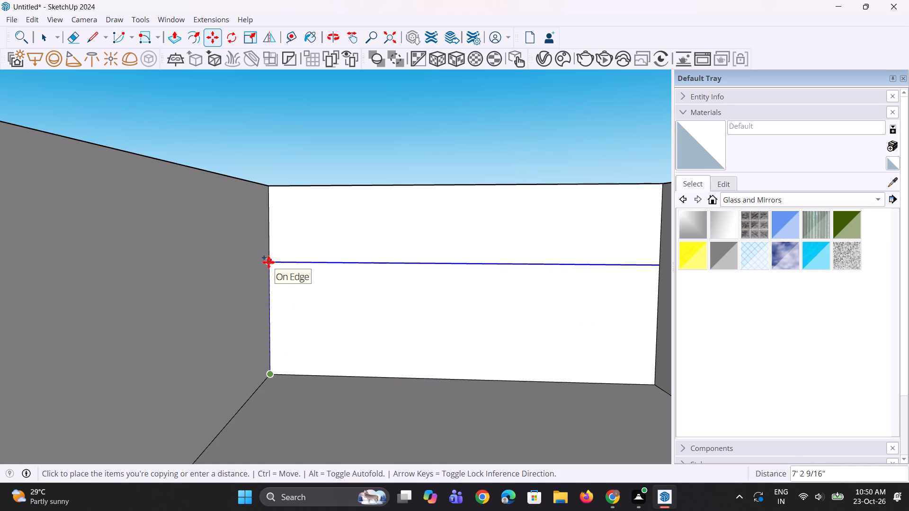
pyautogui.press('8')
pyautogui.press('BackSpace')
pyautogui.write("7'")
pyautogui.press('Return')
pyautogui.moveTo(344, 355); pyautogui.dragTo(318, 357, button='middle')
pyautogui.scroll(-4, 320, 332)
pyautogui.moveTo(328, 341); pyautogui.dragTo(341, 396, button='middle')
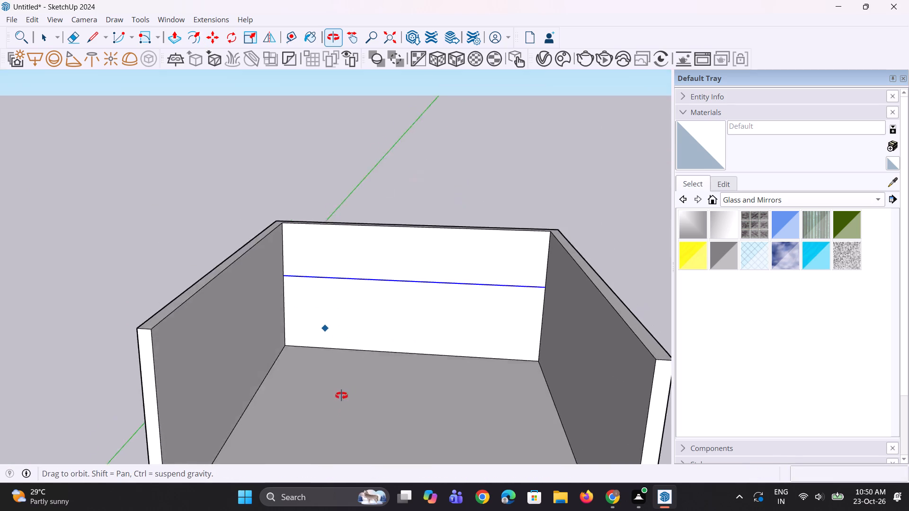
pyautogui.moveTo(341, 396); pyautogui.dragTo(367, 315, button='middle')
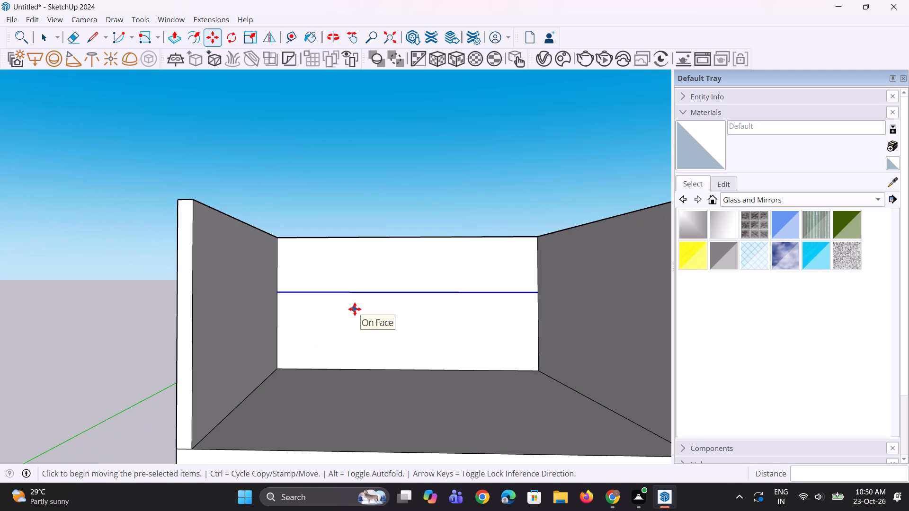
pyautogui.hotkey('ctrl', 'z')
# Copy the back wall's inner bottom edge 8' up the wall face.
pyautogui.press('space')
pyautogui.press('space')
pyautogui.click(346, 369)
pyautogui.press('m')
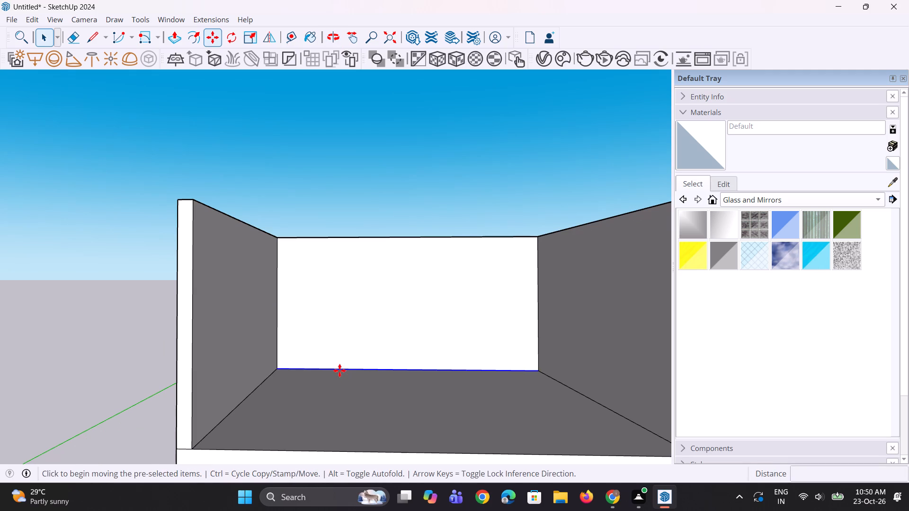
pyautogui.scroll(1, 324, 366)
pyautogui.click(270, 368)
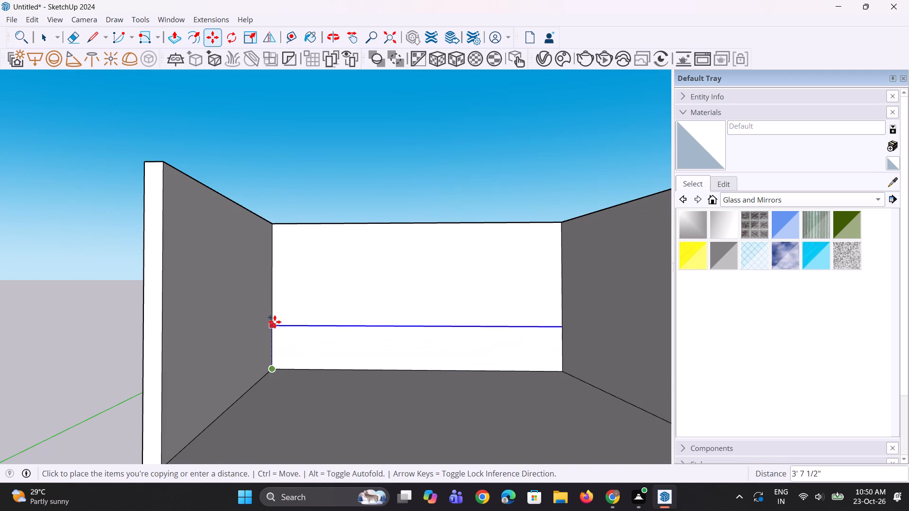
pyautogui.write("8'")
pyautogui.press('Return')
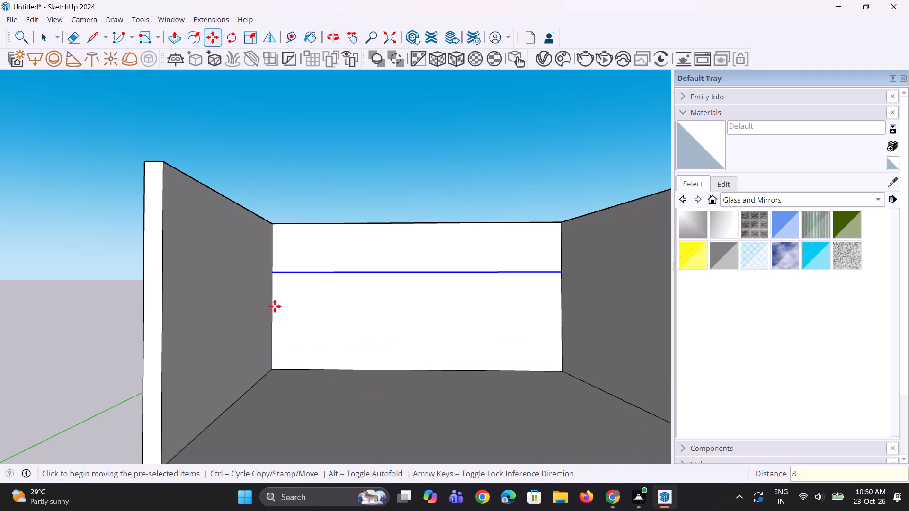
# Copy the horizontal line on the back wall 3' further up to mark out a band.
pyautogui.press('m')
pyautogui.scroll(1, 271, 287)
pyautogui.click(271, 269)
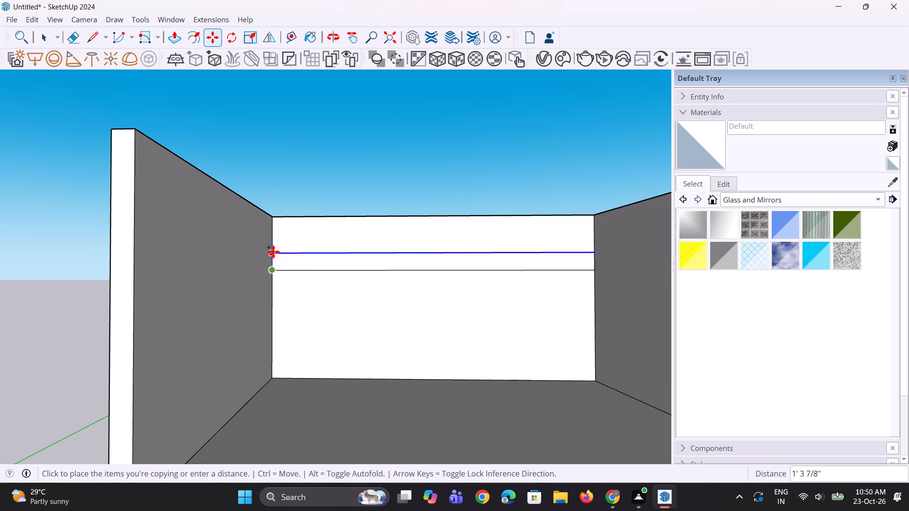
pyautogui.write("3'")
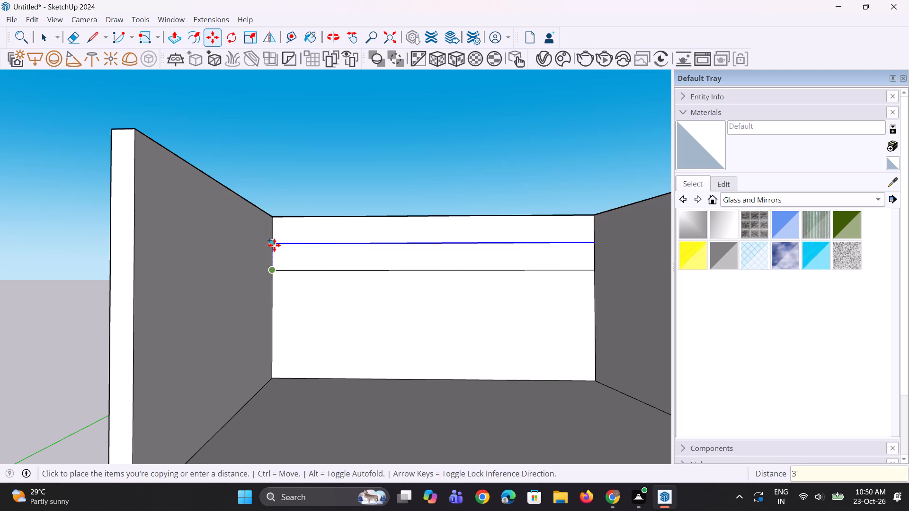
pyautogui.press('Return')
pyautogui.moveTo(314, 289); pyautogui.dragTo(312, 320, button='middle')
pyautogui.press('space')
pyautogui.press('space')
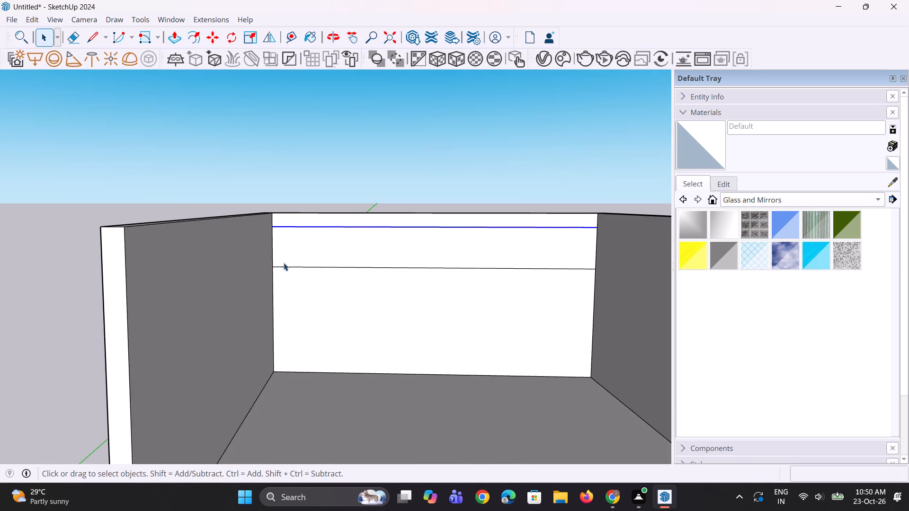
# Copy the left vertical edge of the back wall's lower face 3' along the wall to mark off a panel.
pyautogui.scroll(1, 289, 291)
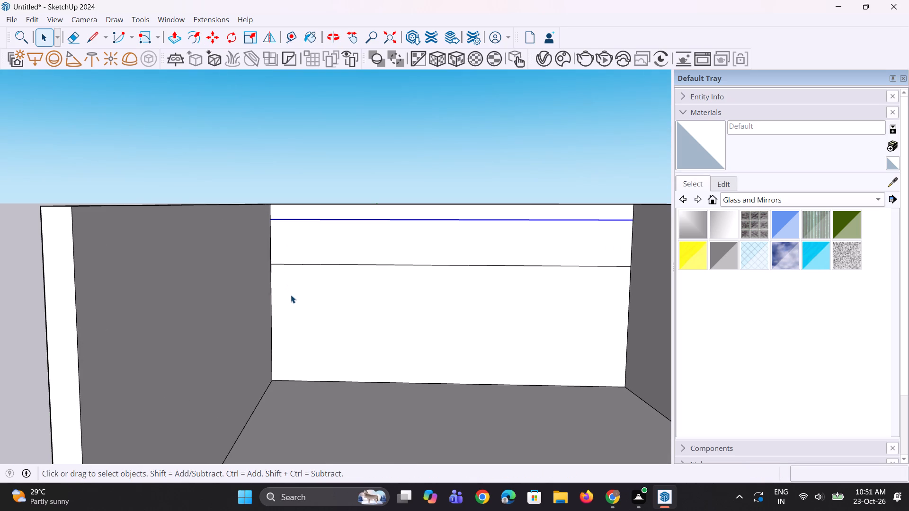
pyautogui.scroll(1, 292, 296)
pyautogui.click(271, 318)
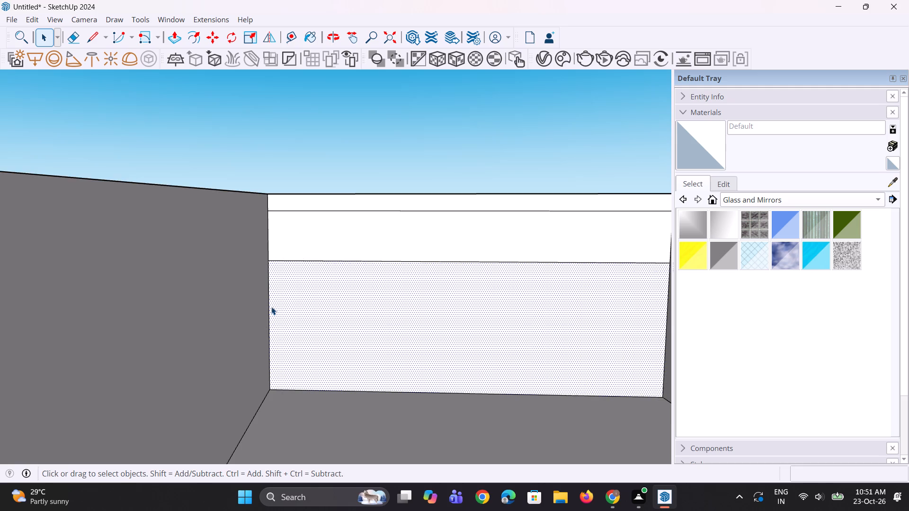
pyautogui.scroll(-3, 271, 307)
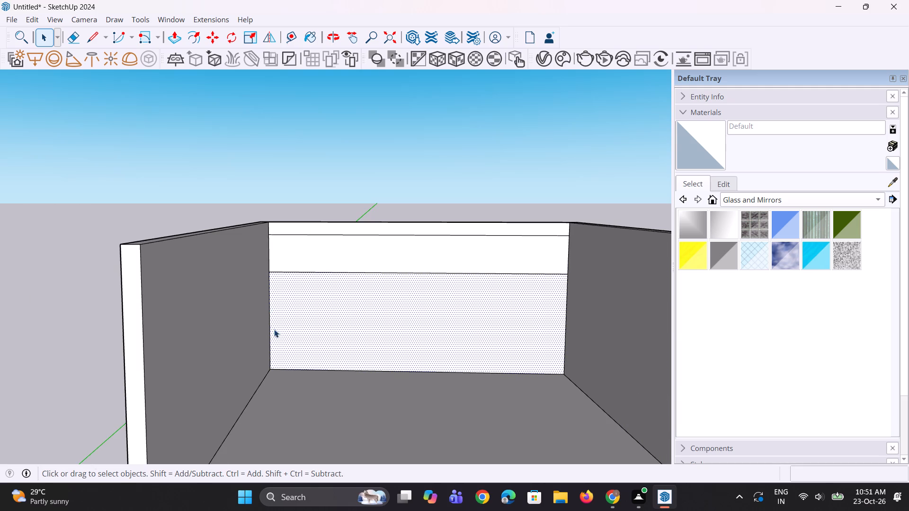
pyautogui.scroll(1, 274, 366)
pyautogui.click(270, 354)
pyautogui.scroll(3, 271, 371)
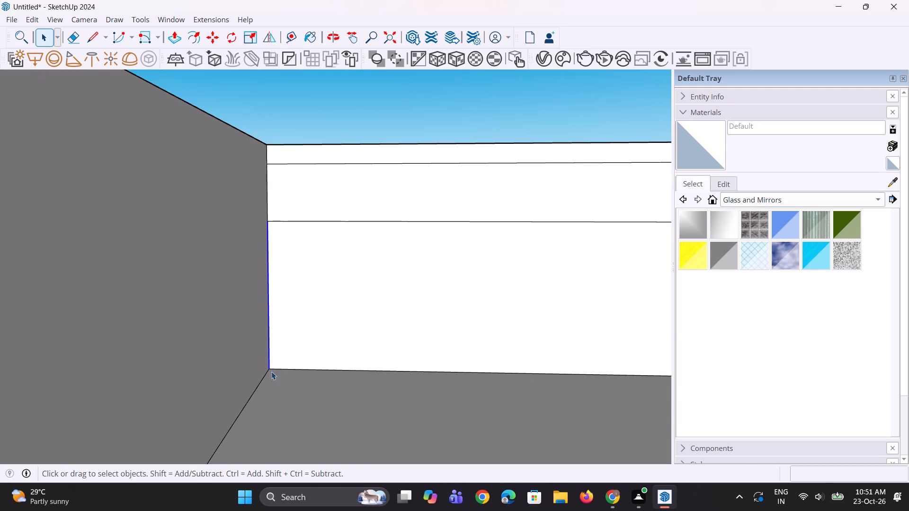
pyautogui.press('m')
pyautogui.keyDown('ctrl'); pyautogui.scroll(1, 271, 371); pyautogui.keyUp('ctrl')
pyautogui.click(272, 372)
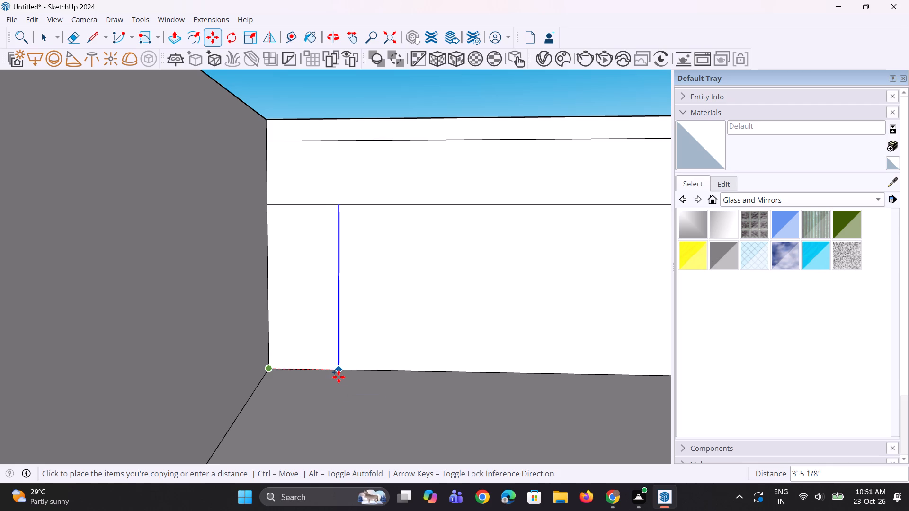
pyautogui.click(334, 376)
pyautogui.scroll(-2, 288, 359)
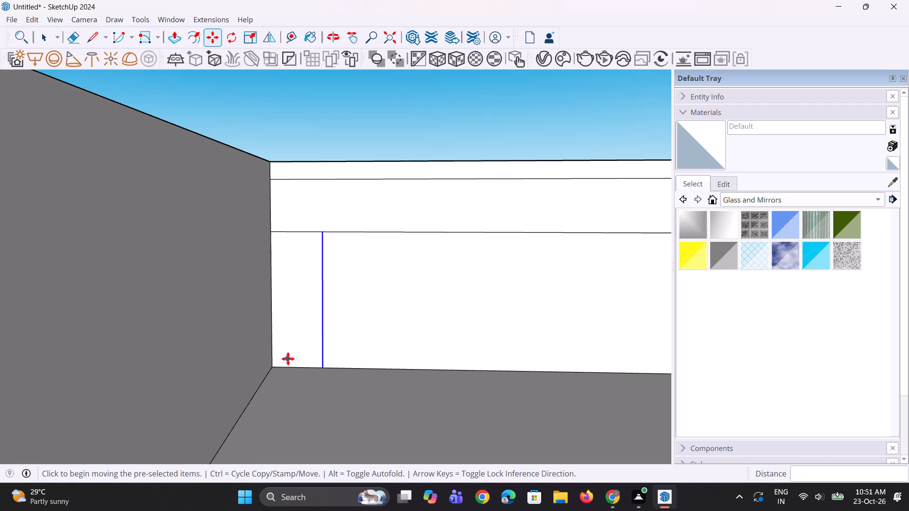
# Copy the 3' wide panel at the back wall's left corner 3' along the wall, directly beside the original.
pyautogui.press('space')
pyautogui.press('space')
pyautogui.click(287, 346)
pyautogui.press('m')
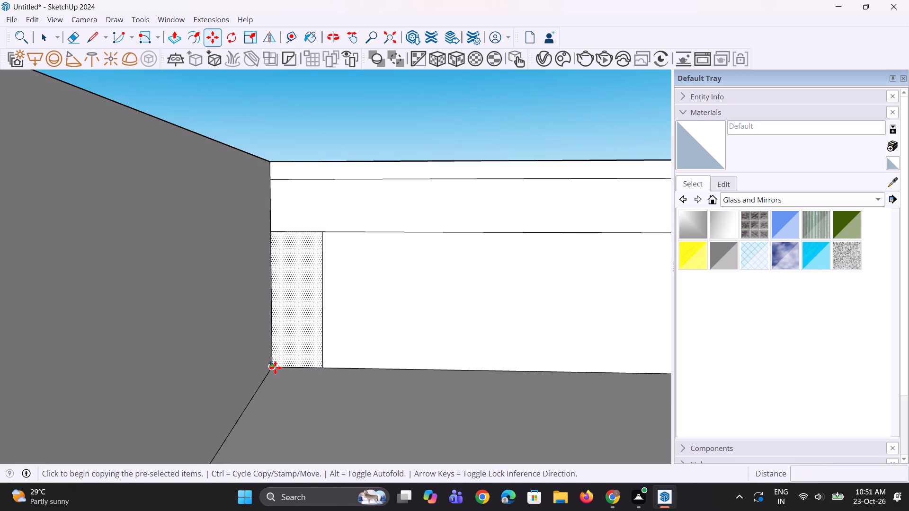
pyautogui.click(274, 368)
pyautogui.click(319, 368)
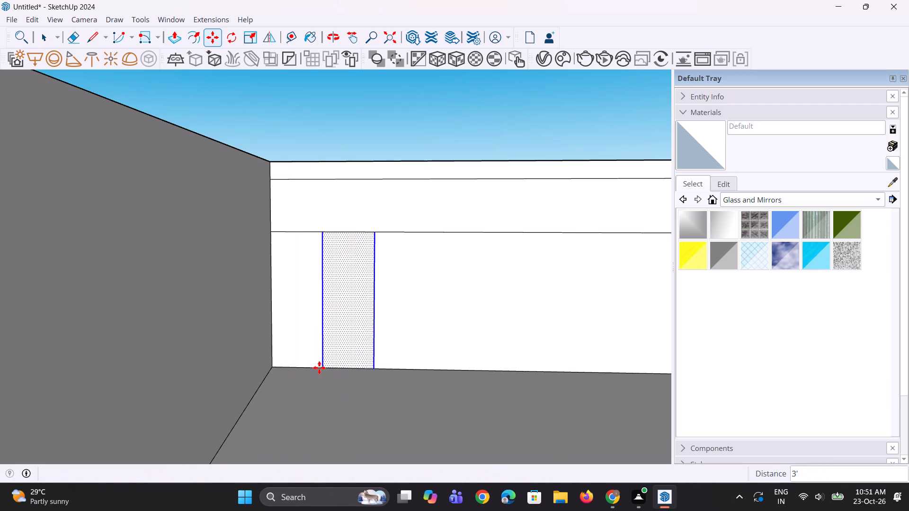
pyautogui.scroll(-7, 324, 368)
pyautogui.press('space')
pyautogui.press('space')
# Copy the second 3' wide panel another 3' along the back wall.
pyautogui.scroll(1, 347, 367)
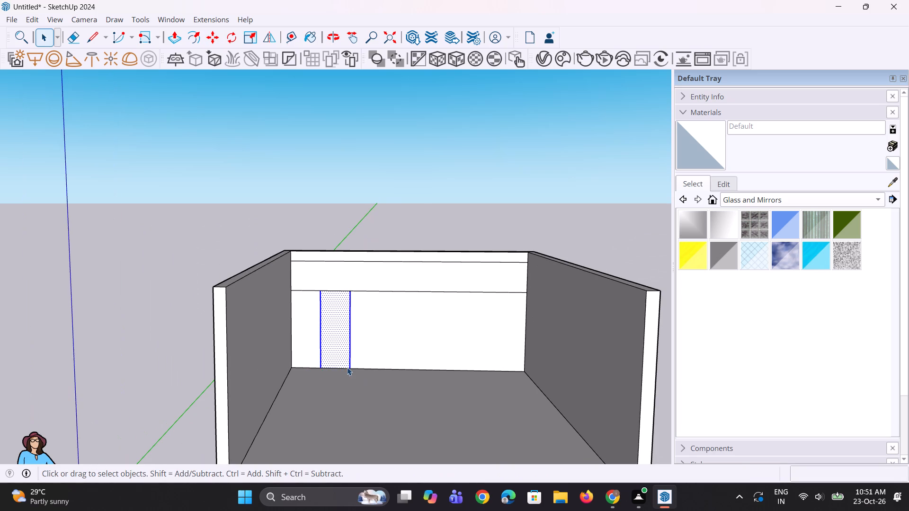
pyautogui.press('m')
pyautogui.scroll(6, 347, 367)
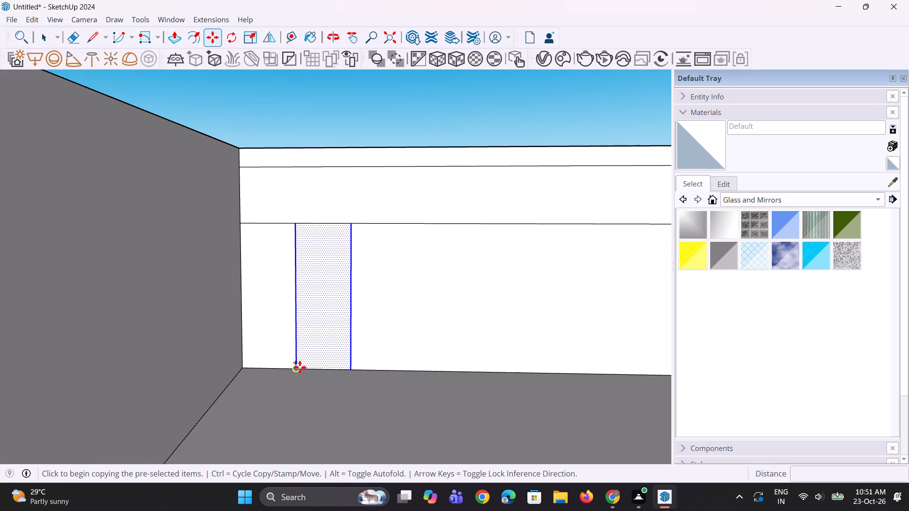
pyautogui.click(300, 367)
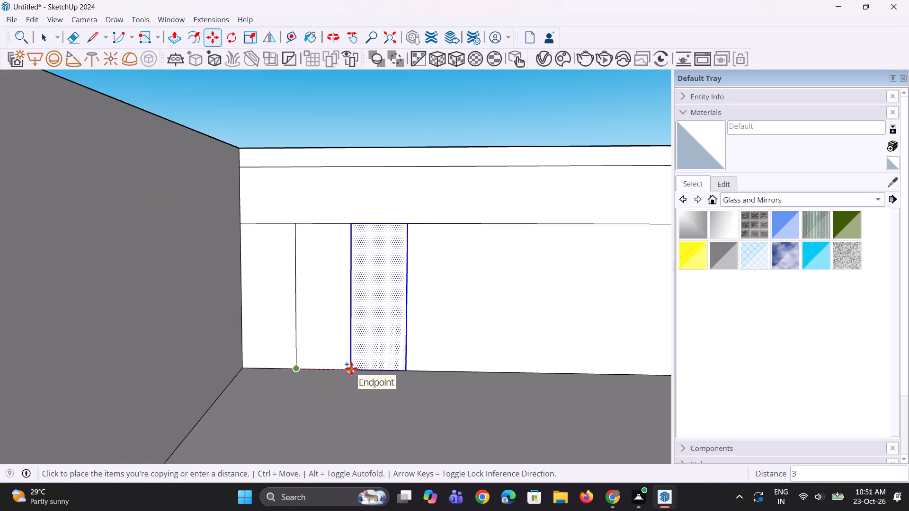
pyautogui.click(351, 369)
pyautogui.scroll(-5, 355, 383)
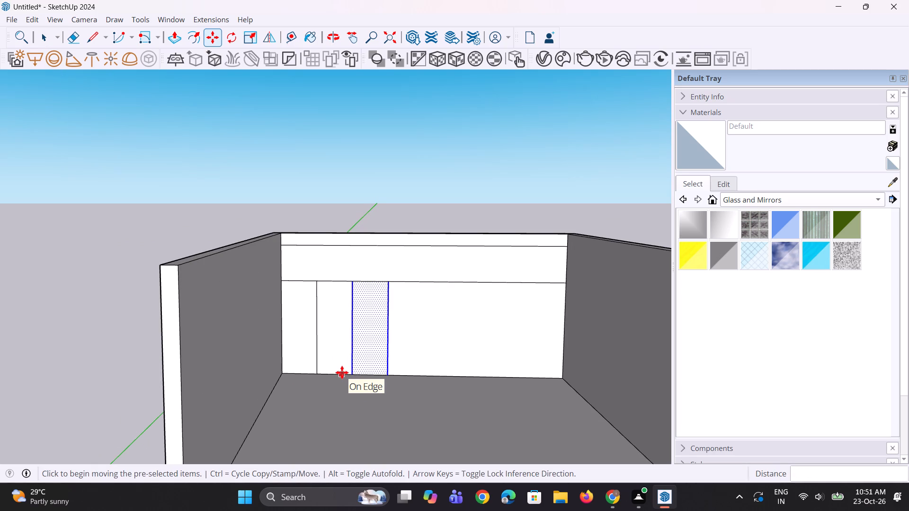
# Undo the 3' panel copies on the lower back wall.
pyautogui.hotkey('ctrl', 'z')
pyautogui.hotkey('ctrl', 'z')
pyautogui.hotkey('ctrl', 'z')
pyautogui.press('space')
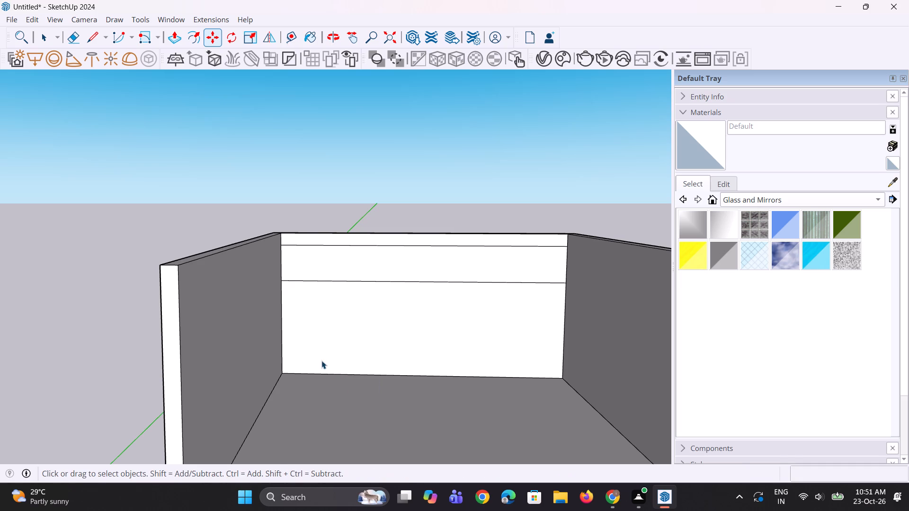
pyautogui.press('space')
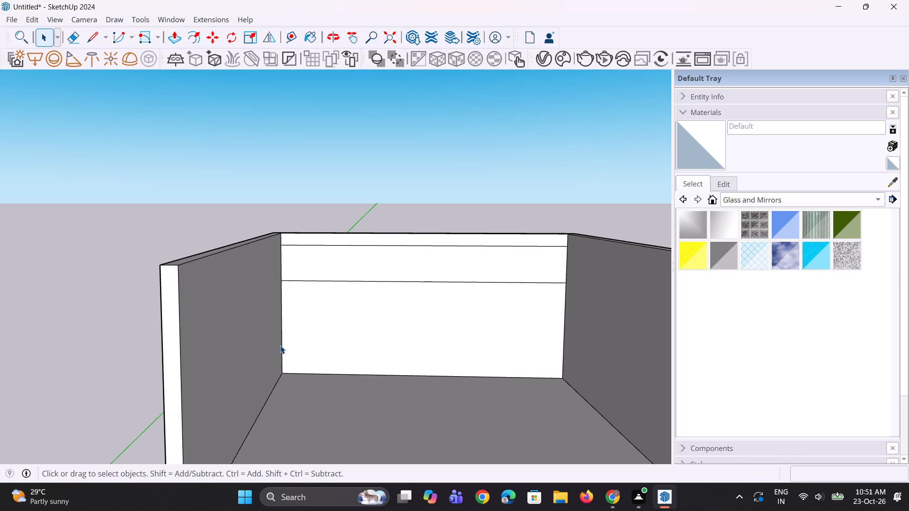
# Copy the left vertical edge of the back wall's lower face 4' along the wall to mark off a panel.
pyautogui.click(281, 346)
pyautogui.moveTo(291, 403); pyautogui.dragTo(294, 393, button='middle')
pyautogui.scroll(2, 294, 392)
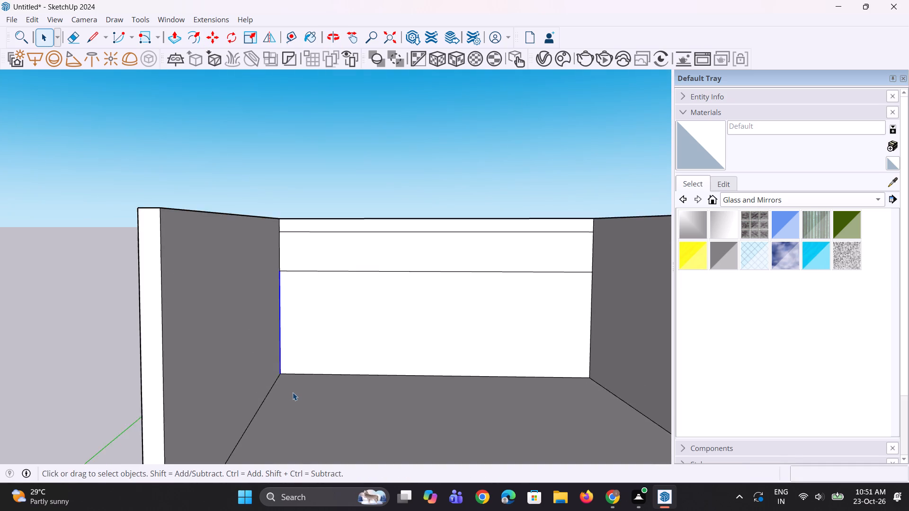
pyautogui.press('m')
pyautogui.keyDown('ctrl'); pyautogui.scroll(1, 289, 391); pyautogui.keyUp('ctrl')
pyautogui.click(278, 366)
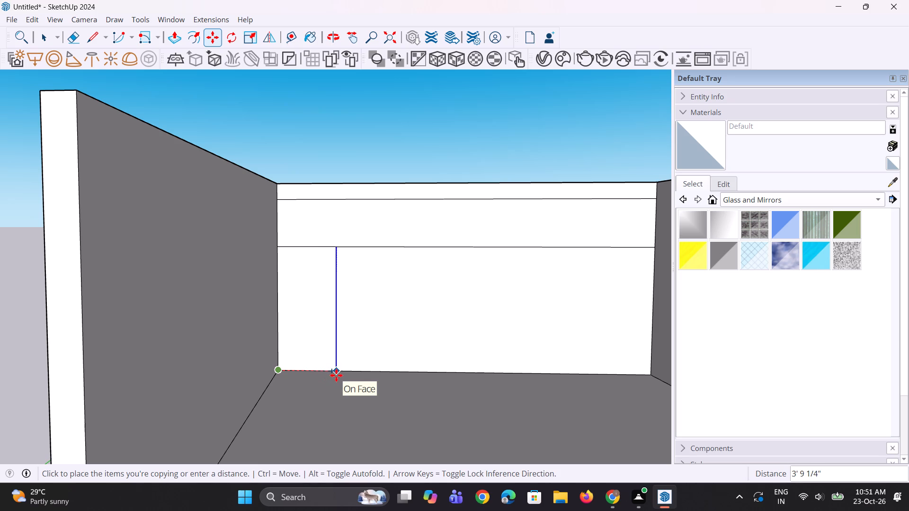
pyautogui.write("4'")
pyautogui.press('Return')
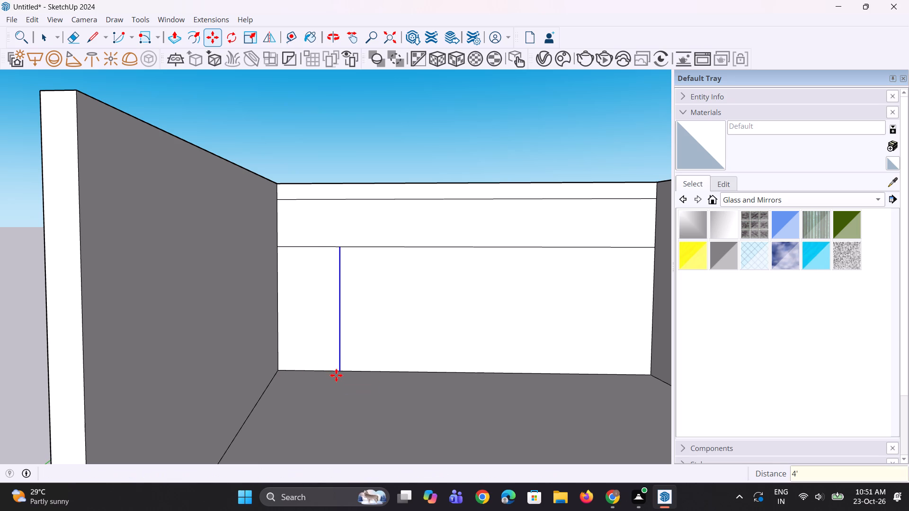
pyautogui.press('space')
pyautogui.press('space')
# Copy the 4' wide panel at the back wall's left corner 4' along the wall, directly beside the original.
pyautogui.click(320, 353)
pyautogui.press('m')
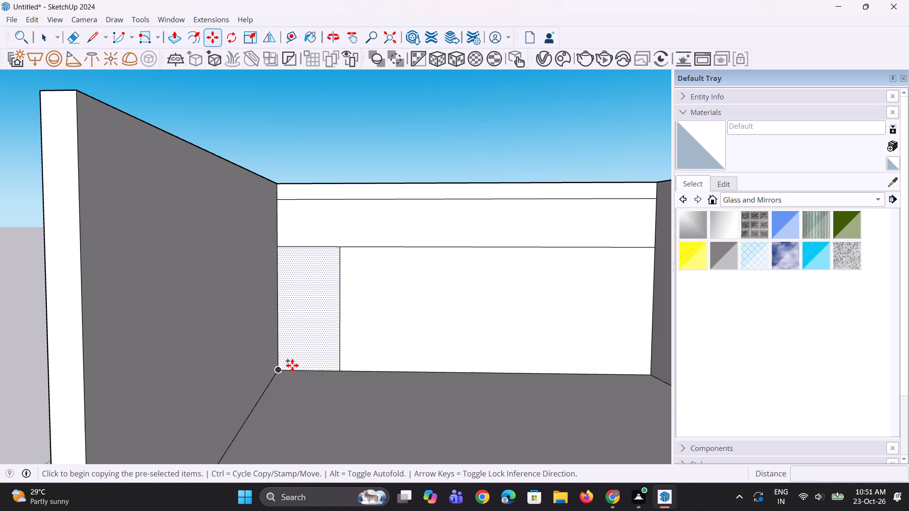
pyautogui.click(273, 371)
pyautogui.click(339, 372)
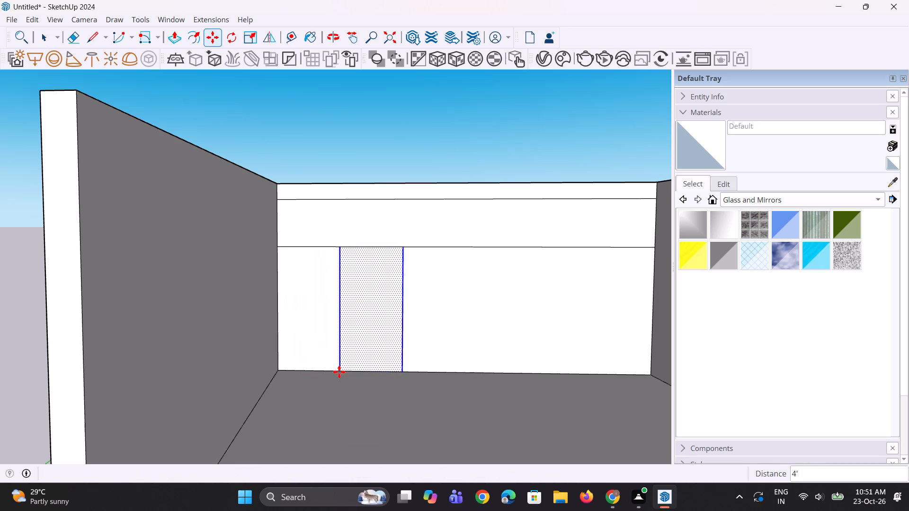
pyautogui.press('space')
pyautogui.press('space')
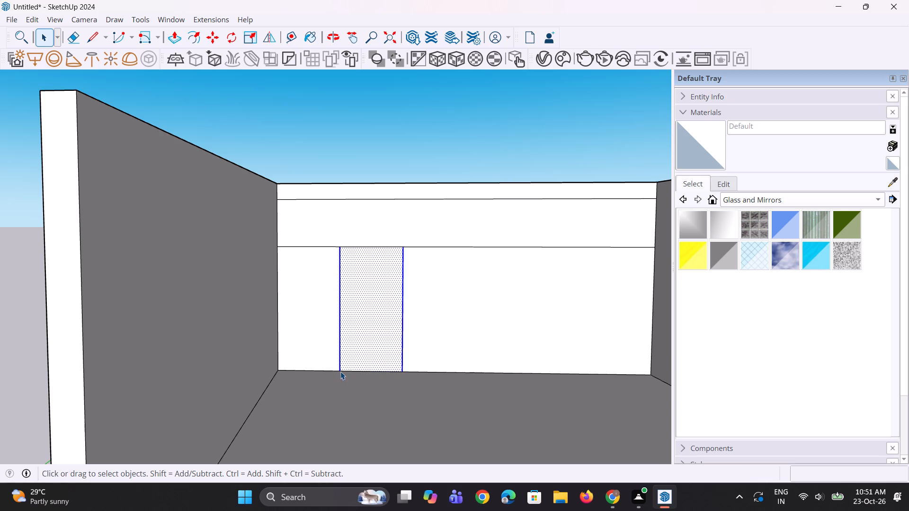
pyautogui.scroll(-1, 303, 381)
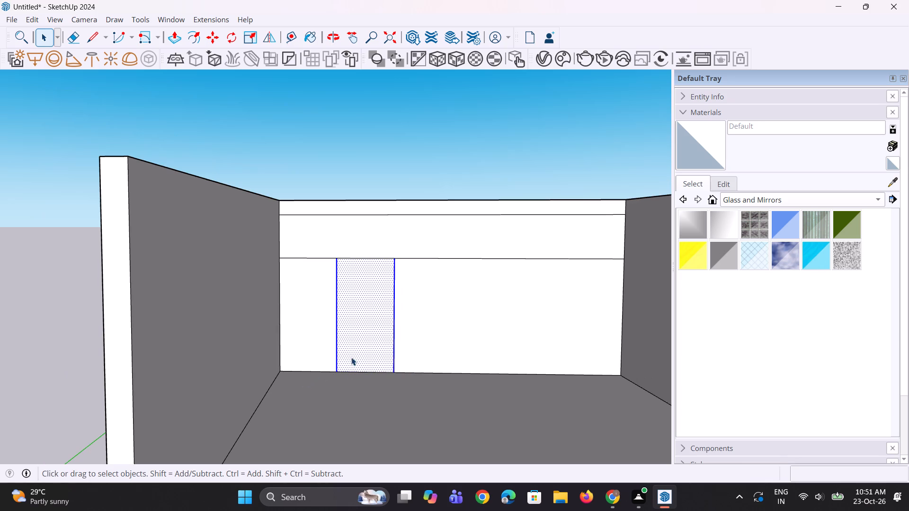
pyautogui.click(401, 116)
# Copy the second panel's far vertical edge 3' further along the back wall to mark off a narrower middle panel.
pyautogui.scroll(1, 385, 342)
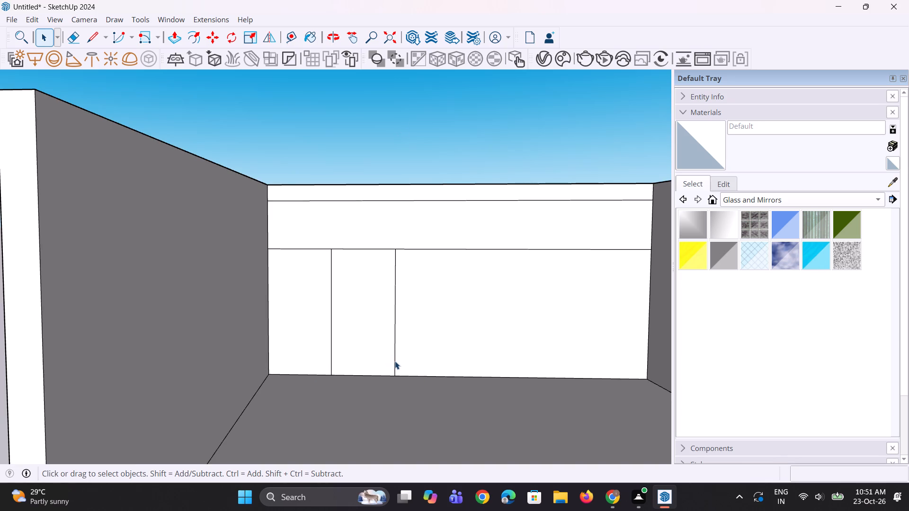
pyautogui.click(395, 361)
pyautogui.press('m')
pyautogui.click(395, 379)
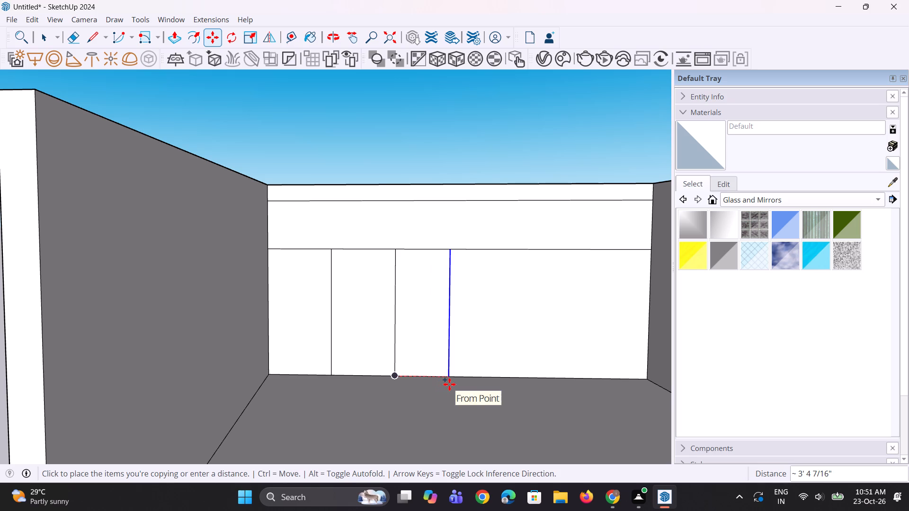
pyautogui.write("3'")
pyautogui.press('Return')
pyautogui.middleClick(417, 383)
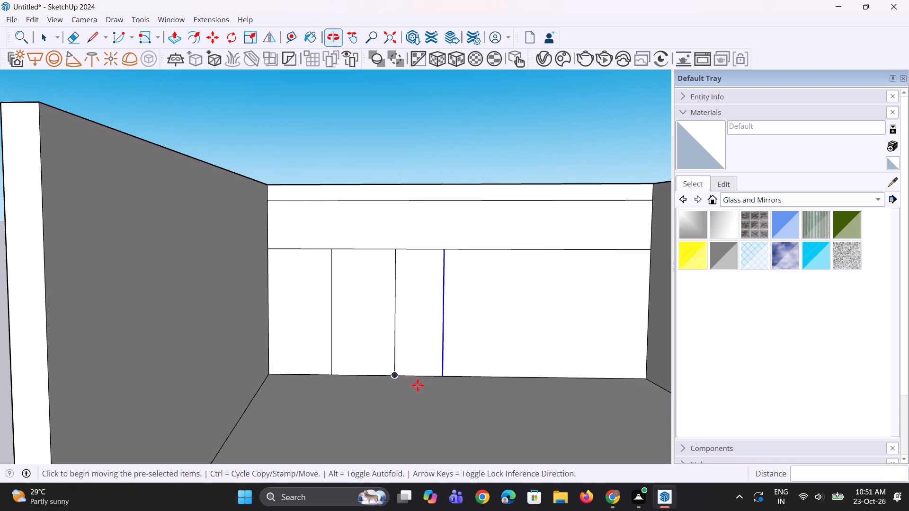
# Copy the two 4' wide panels together 11' along the back wall so they start at the middle panel's far edge.
pyautogui.press('m')
pyautogui.scroll(2, 454, 380)
pyautogui.press('space')
pyautogui.press('space')
pyautogui.click(331, 350)
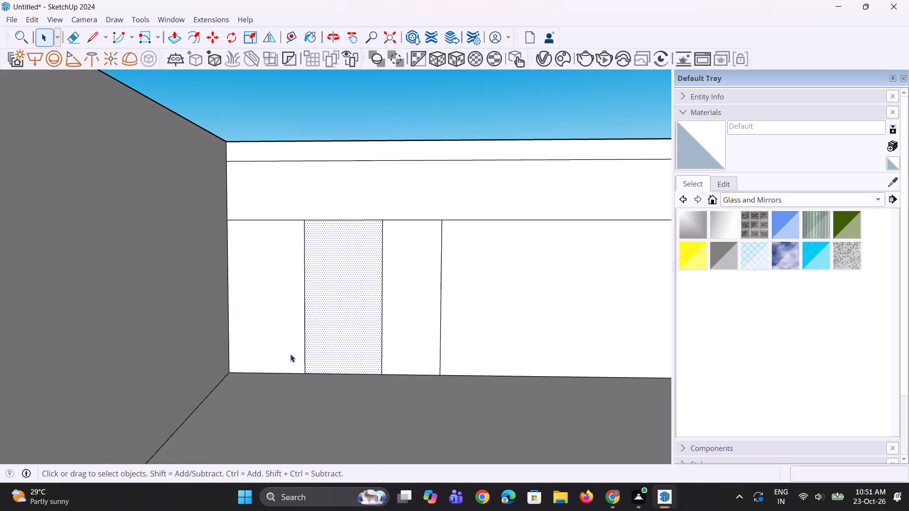
pyautogui.keyDown('ctrl'); pyautogui.click(282, 351); pyautogui.keyUp('ctrl')
pyautogui.press('m')
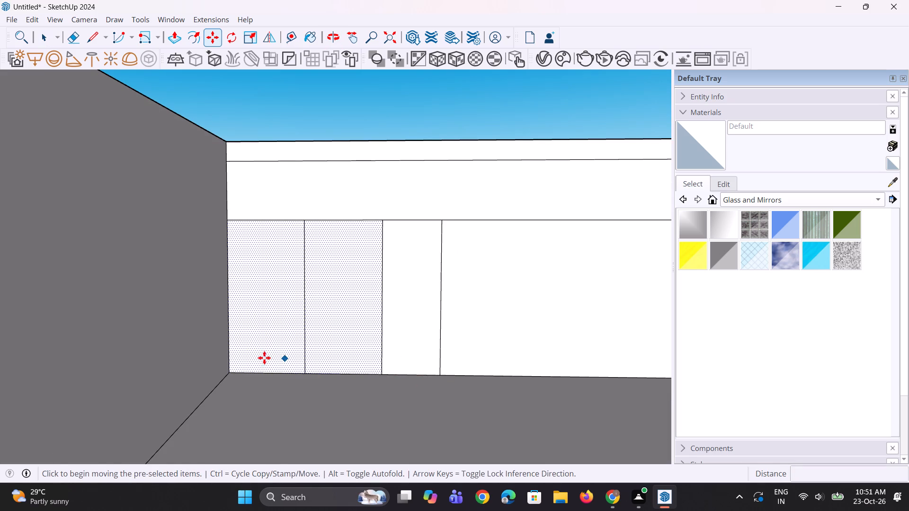
pyautogui.click(230, 370)
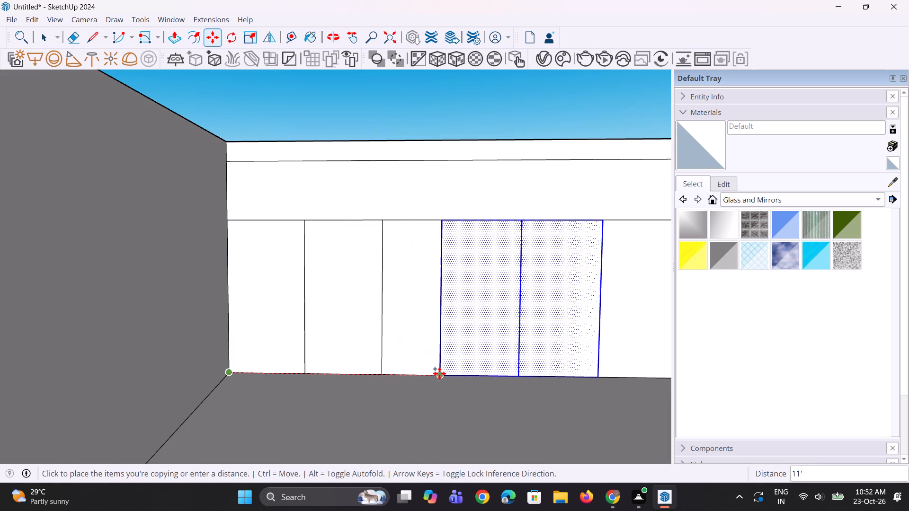
pyautogui.click(444, 373)
pyautogui.scroll(-4, 428, 371)
pyautogui.press('space')
pyautogui.press('space')
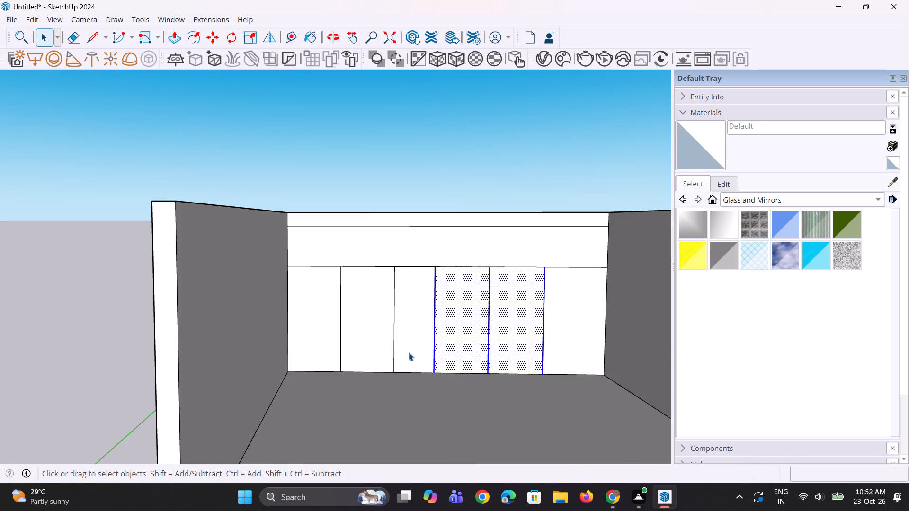
pyautogui.scroll(-3, 408, 352)
pyautogui.click(473, 216)
# Examine the whole room and the panel layout on its back wall from several distances and angles.
pyautogui.moveTo(502, 346); pyautogui.dragTo(481, 343, button='middle')
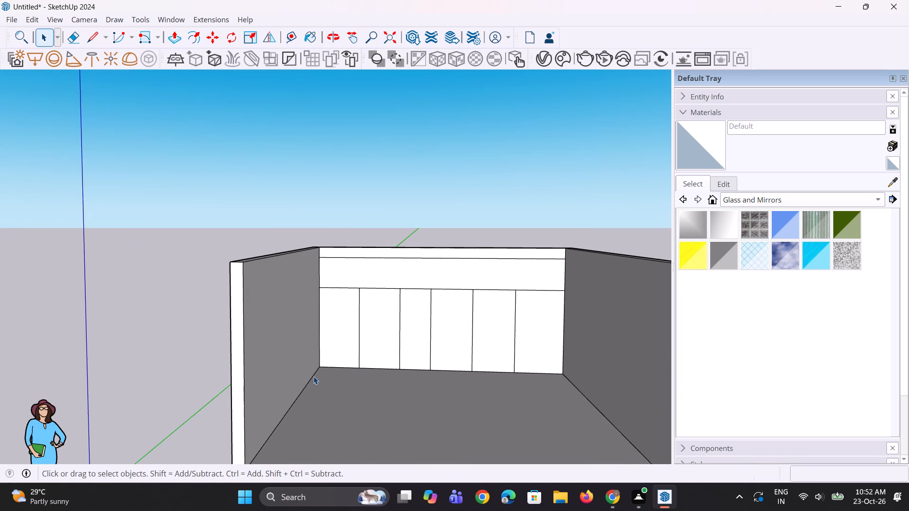
pyautogui.scroll(-11, 320, 374)
pyautogui.moveTo(356, 361); pyautogui.dragTo(357, 359, button='middle')
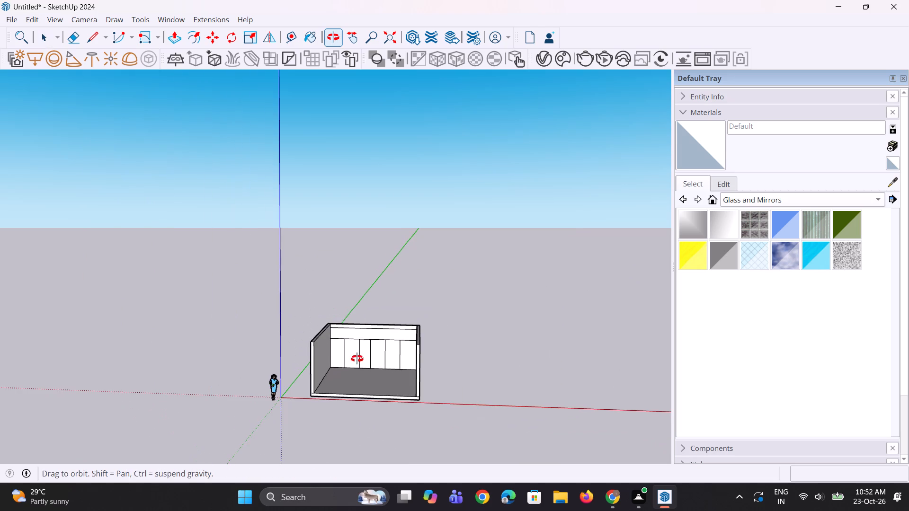
pyautogui.moveTo(357, 359); pyautogui.dragTo(356, 351, button='middle')
pyautogui.scroll(-3, 410, 391)
pyautogui.scroll(3, 338, 344)
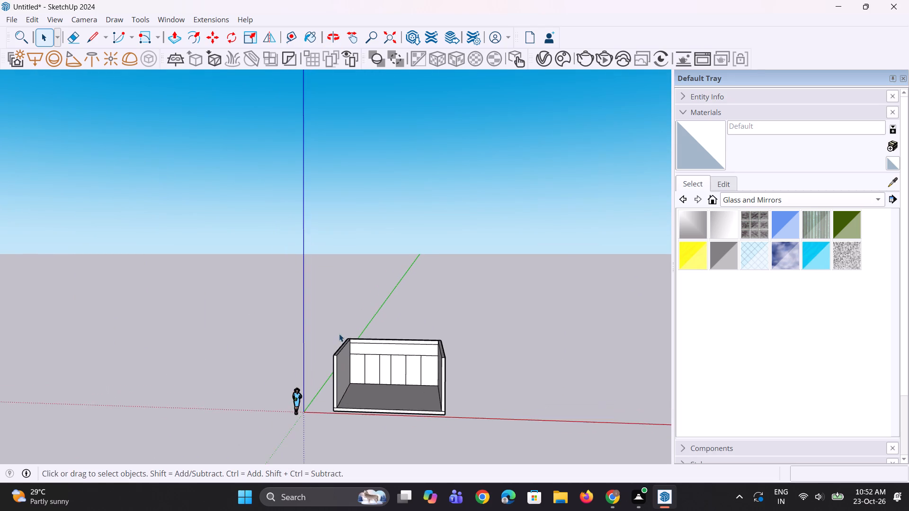
pyautogui.scroll(8, 349, 336)
pyautogui.scroll(3, 454, 375)
pyautogui.moveTo(450, 377); pyautogui.dragTo(437, 378, button='middle')
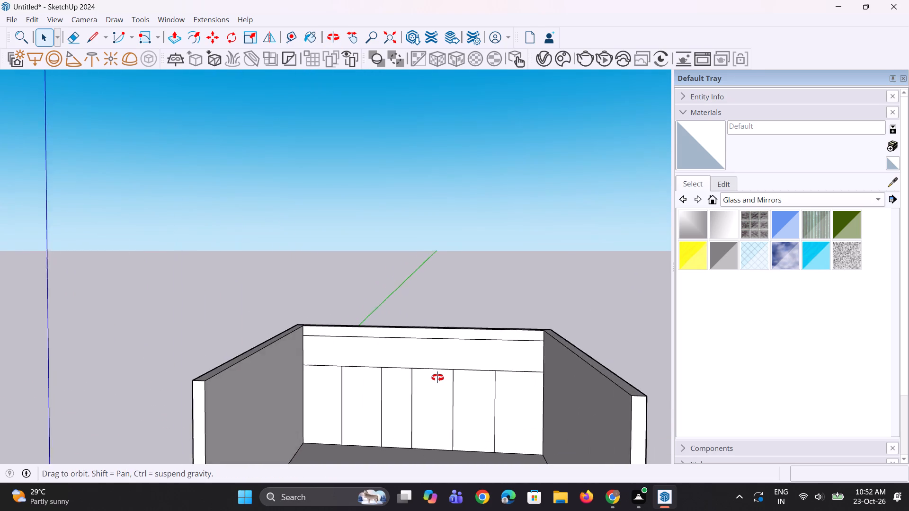
pyautogui.moveTo(437, 378); pyautogui.dragTo(479, 373, button='middle')
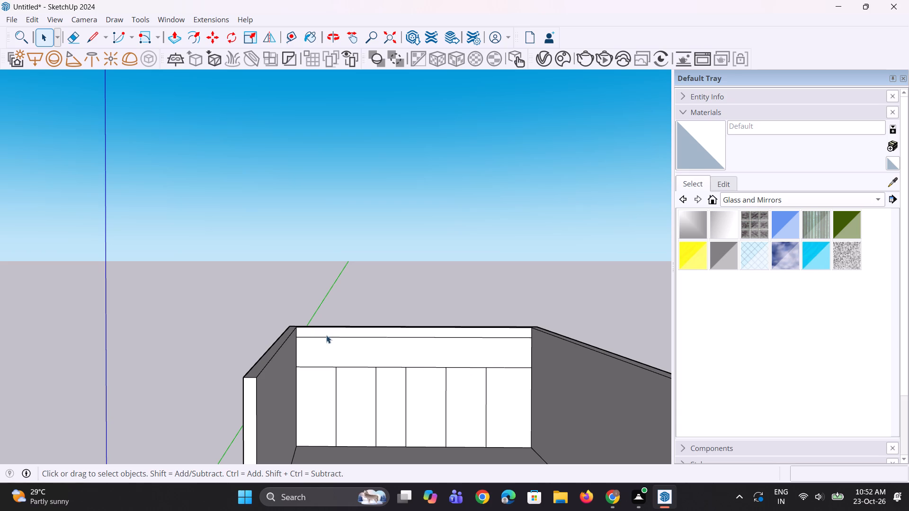
# Copy the upper band's left vertical edge to the last panel line and divide that span into four equal sections.
pyautogui.scroll(3, 326, 335)
pyautogui.click(286, 362)
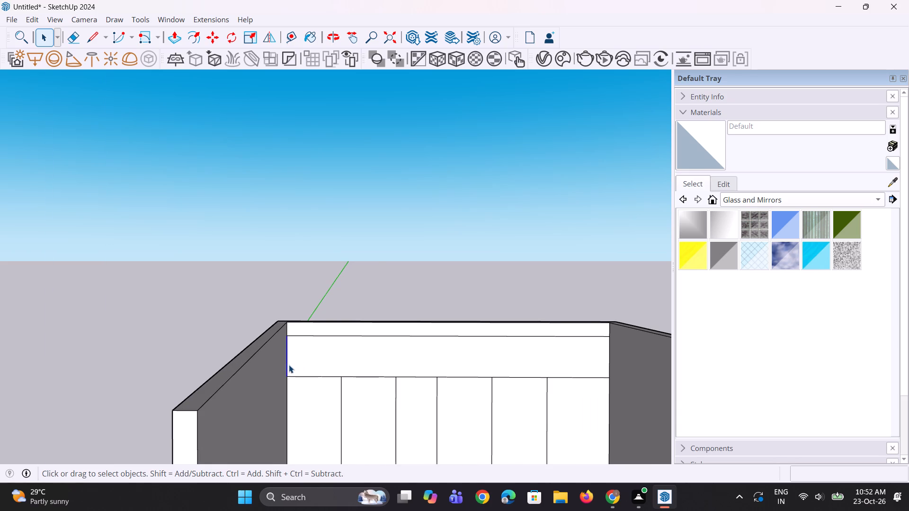
pyautogui.press('m')
pyautogui.click(286, 379)
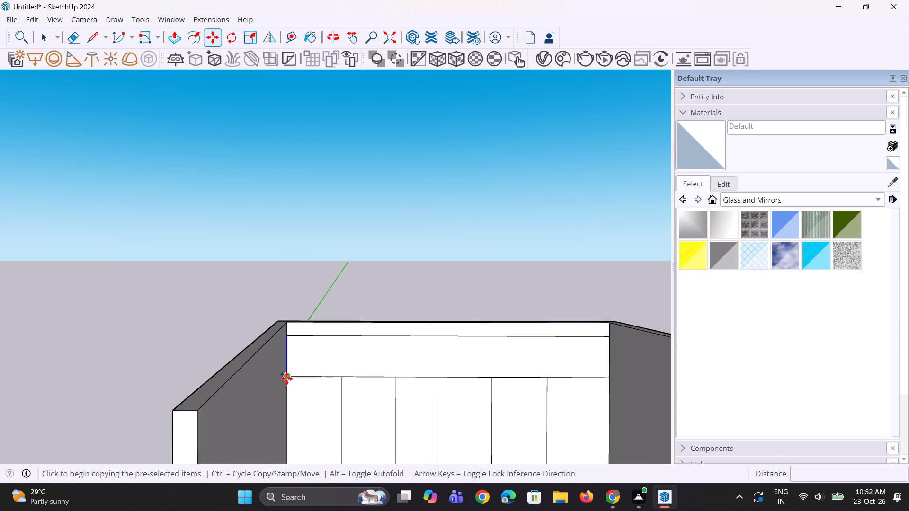
pyautogui.click(544, 377)
pyautogui.write('/4')
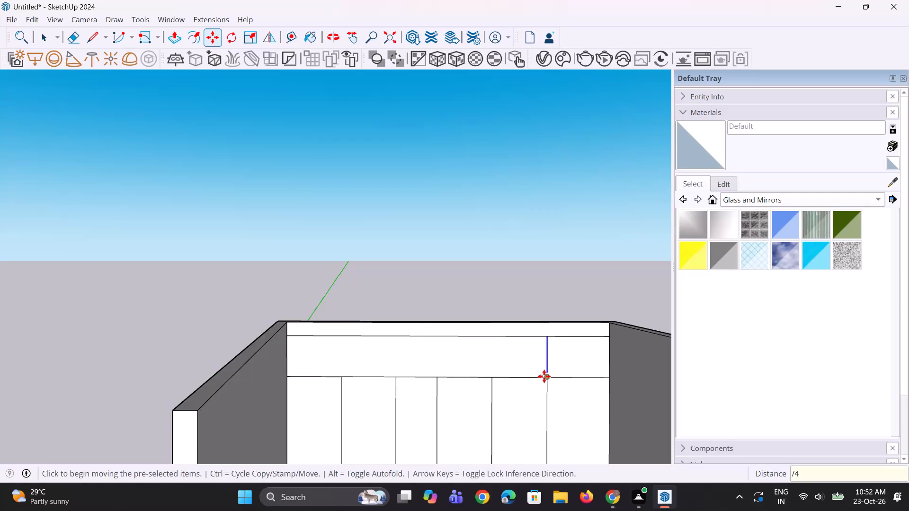
pyautogui.press('Return')
pyautogui.moveTo(514, 376); pyautogui.dragTo(509, 376, button='middle')
pyautogui.press('space')
pyautogui.press('space')
pyautogui.press('space')
pyautogui.scroll(-3, 430, 346)
pyautogui.press('space')
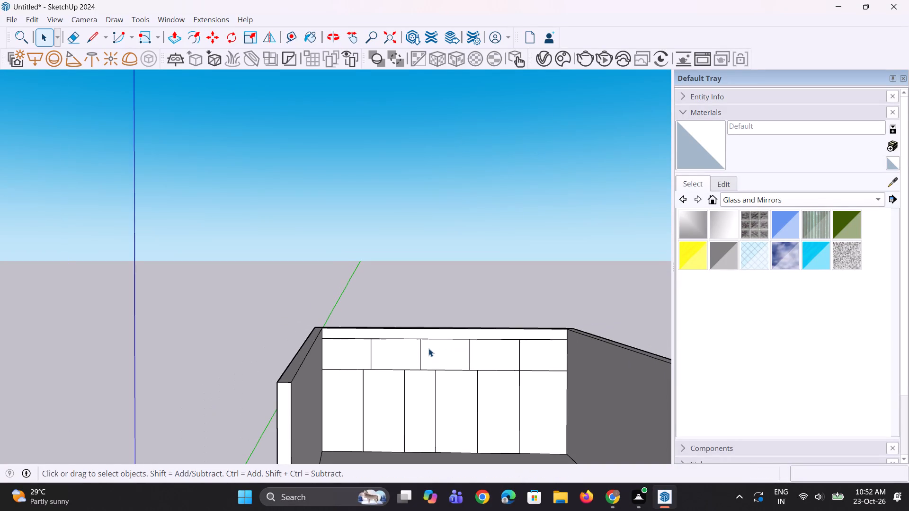
pyautogui.middleClick(427, 349)
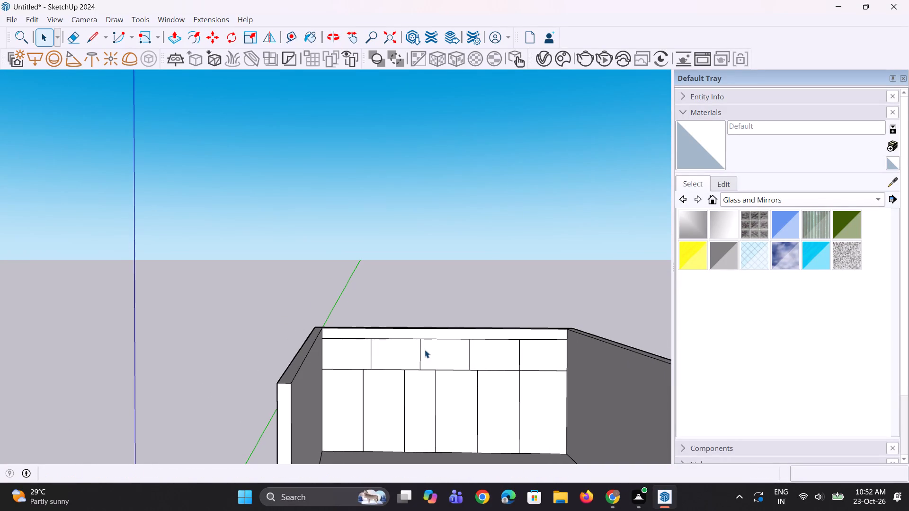
# Pull the first four upper-band sections of the back wall 2' out into the room.
pyautogui.click(401, 302)
pyautogui.scroll(1, 376, 362)
pyautogui.moveTo(356, 374); pyautogui.dragTo(345, 362, button='middle')
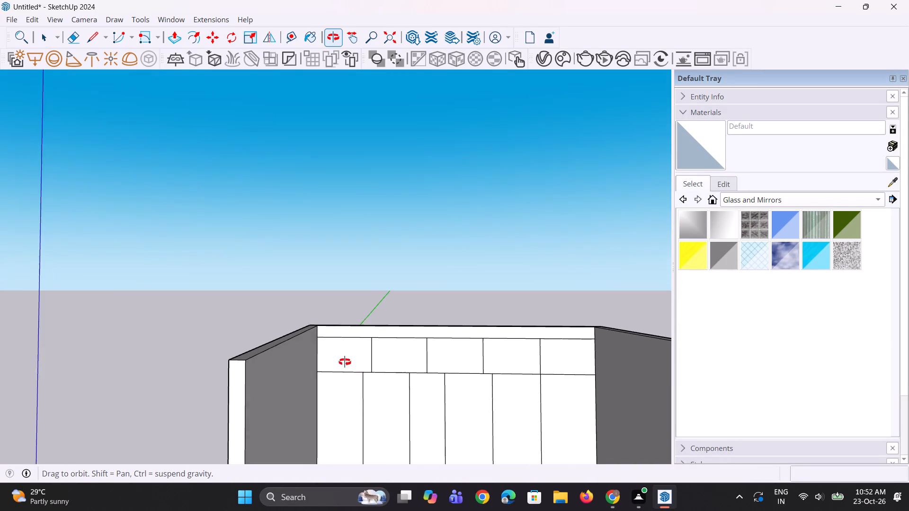
pyautogui.moveTo(345, 362); pyautogui.dragTo(345, 363, button='middle')
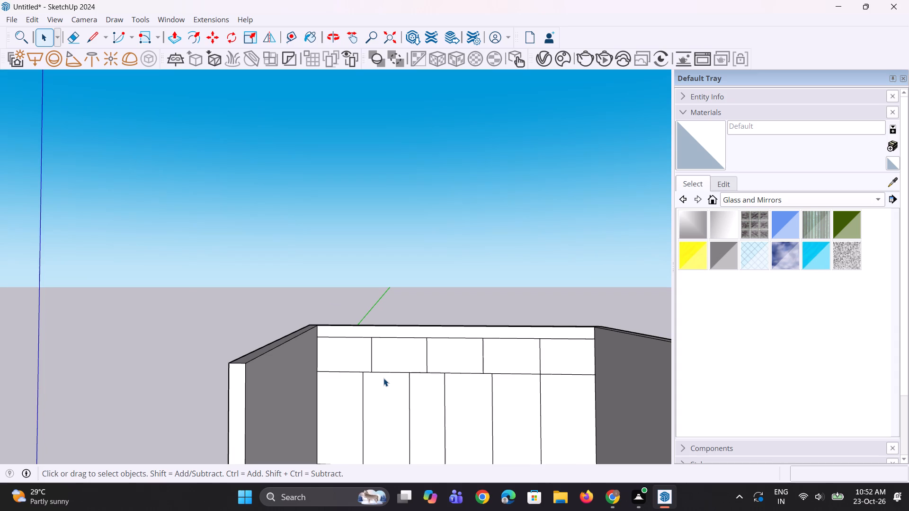
pyautogui.moveTo(383, 378); pyautogui.dragTo(432, 374, button='middle')
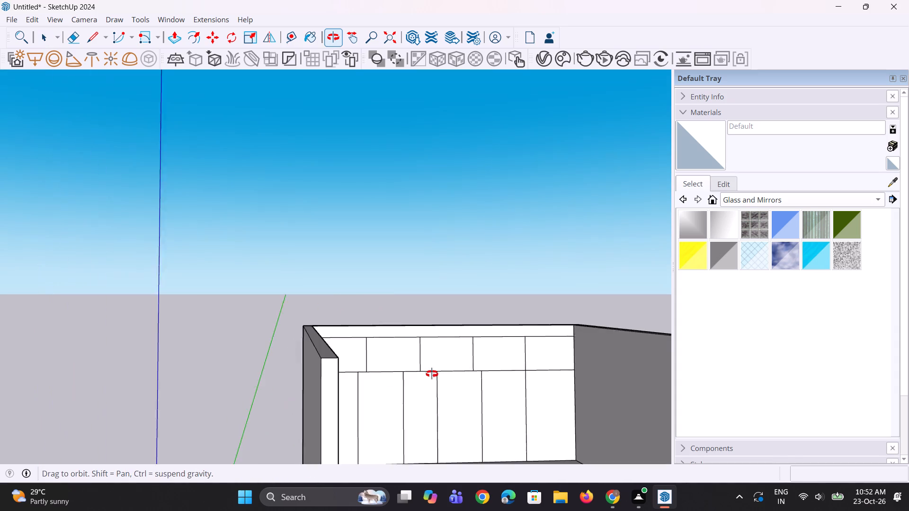
pyautogui.moveTo(432, 374); pyautogui.dragTo(434, 373, button='middle')
pyautogui.scroll(-3, 432, 373)
pyautogui.moveTo(434, 364); pyautogui.dragTo(329, 384, button='middle')
pyautogui.press('p')
pyautogui.click(361, 364)
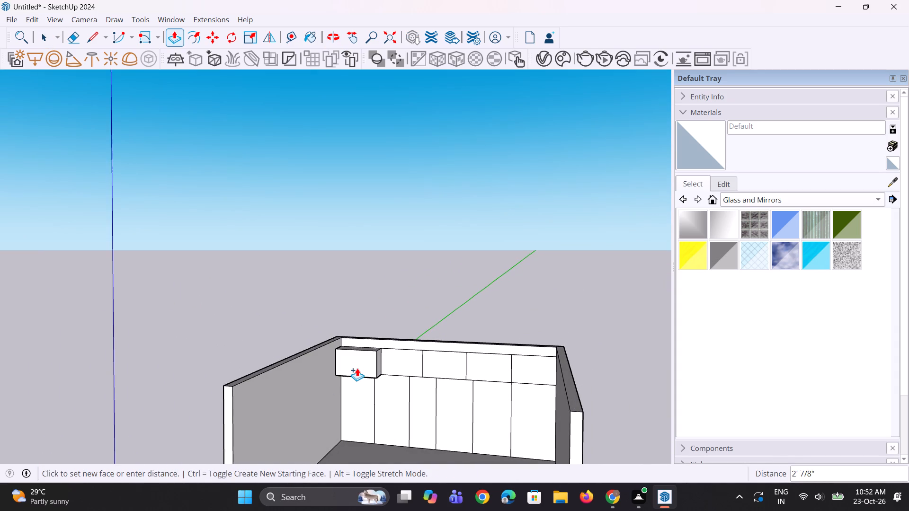
pyautogui.write("2'")
pyautogui.press('Return')
pyautogui.doubleClick(400, 367)
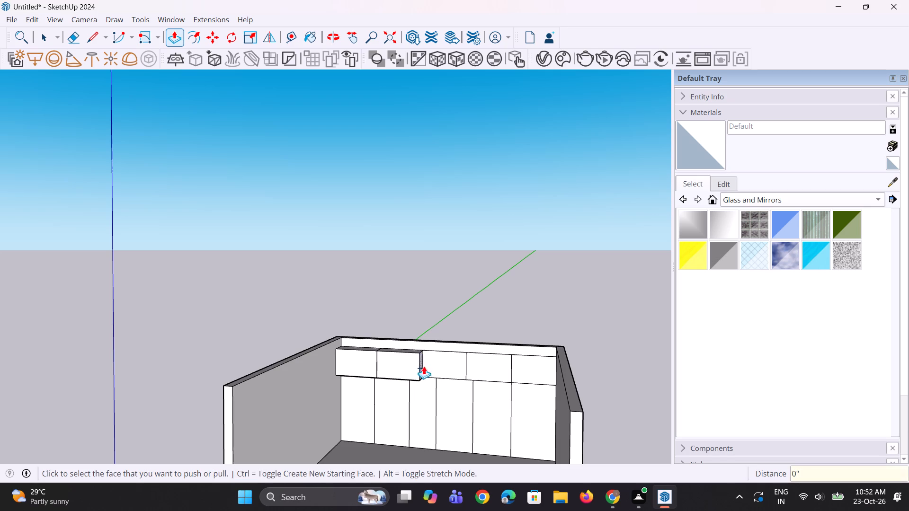
pyautogui.doubleClick(436, 366)
pyautogui.doubleClick(479, 367)
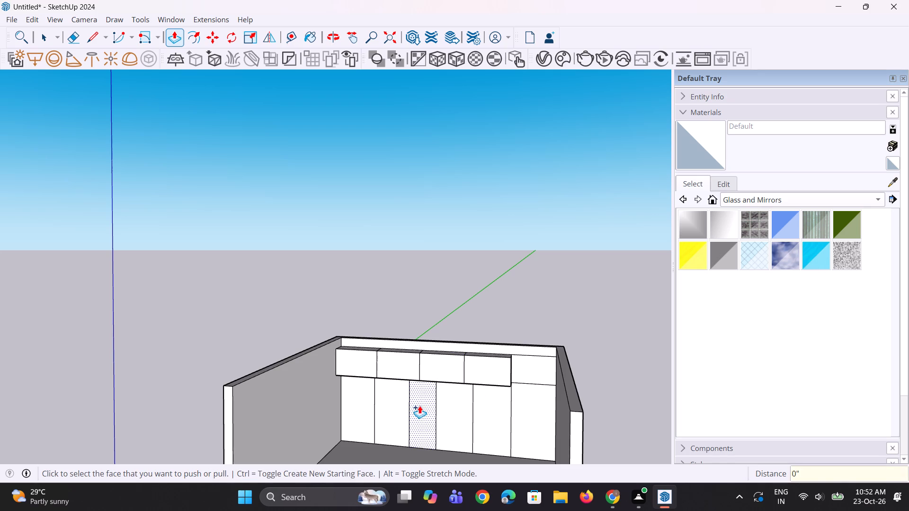
# Pull the five lower panels beneath those upper sections out by the same 2'.
pyautogui.doubleClick(356, 412)
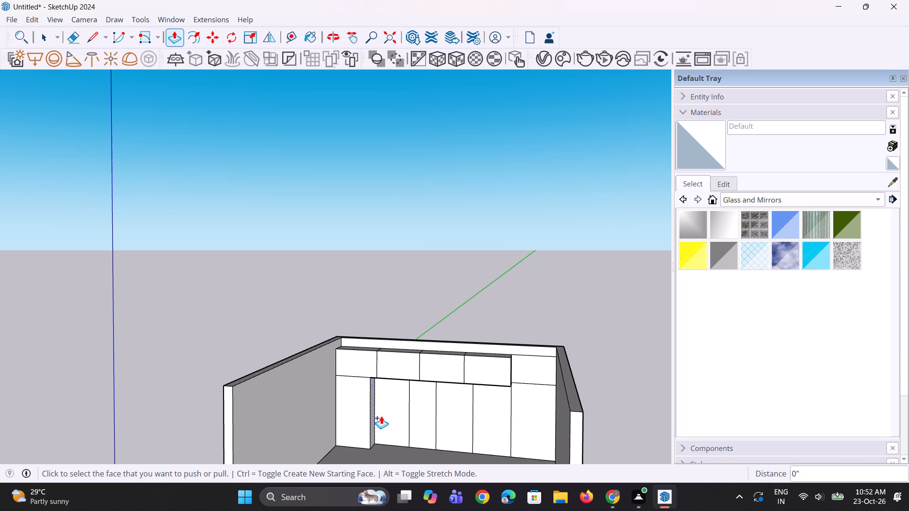
pyautogui.doubleClick(386, 416)
pyautogui.doubleClick(427, 423)
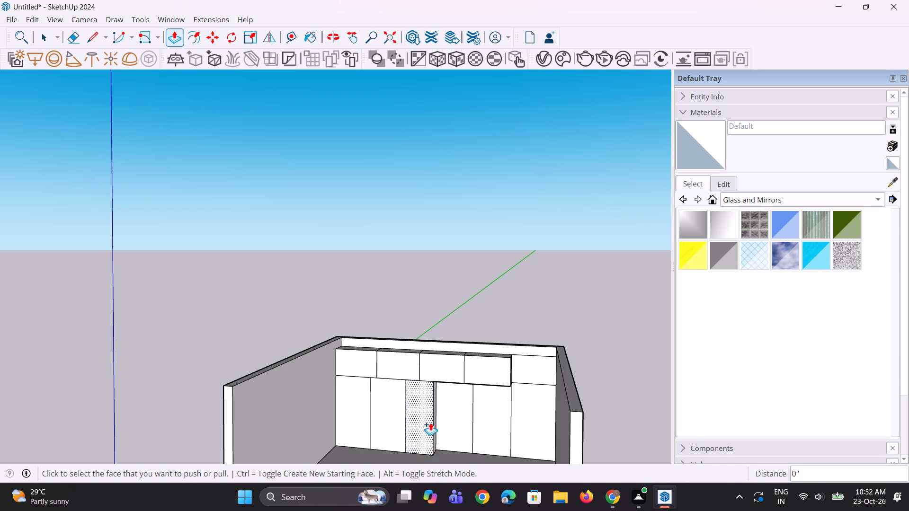
pyautogui.doubleClick(444, 423)
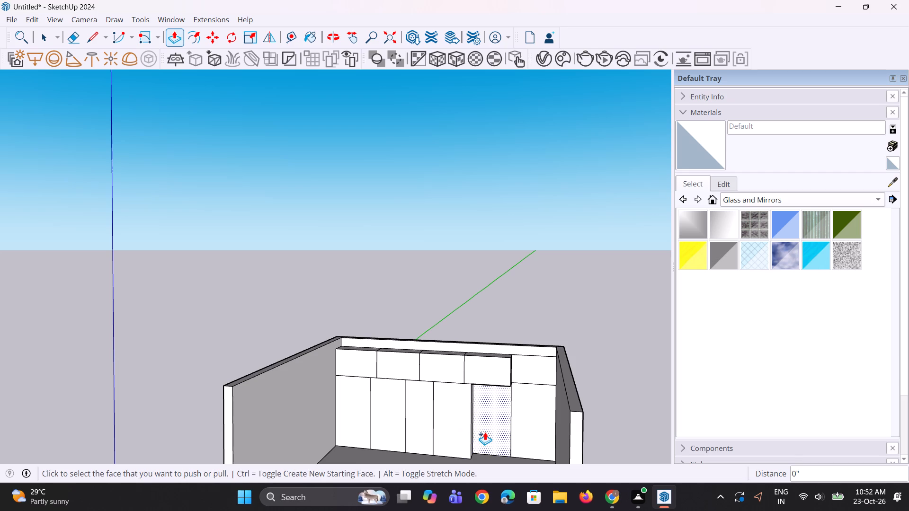
pyautogui.doubleClick(485, 432)
# Pull the remaining upper-band section at the back wall's right end 3' out into the room.
pyautogui.moveTo(487, 447); pyautogui.dragTo(539, 445, button='middle')
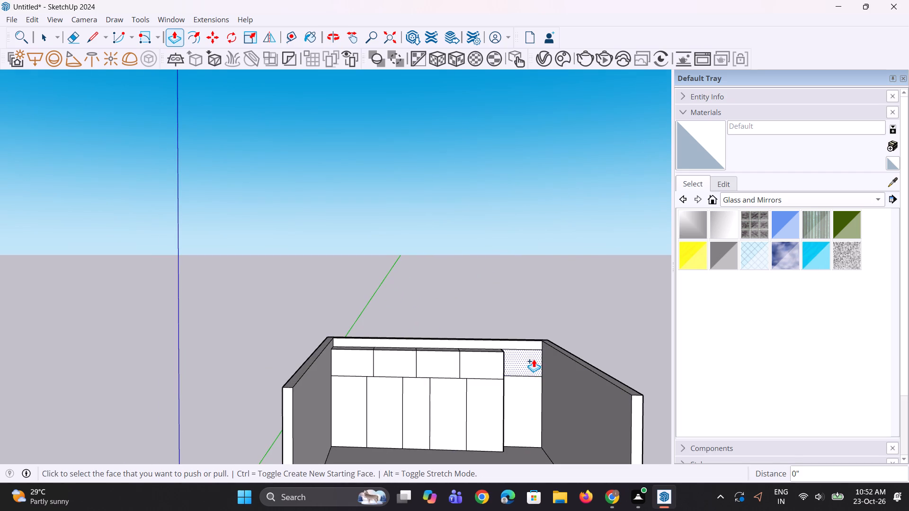
pyautogui.click(524, 363)
pyautogui.write("3'")
pyautogui.press('Return')
# Copy the three vertical edges between the four 2' deep upper sections 0.3" sideways to form thin joint strips.
pyautogui.moveTo(498, 423); pyautogui.dragTo(481, 417, button='middle')
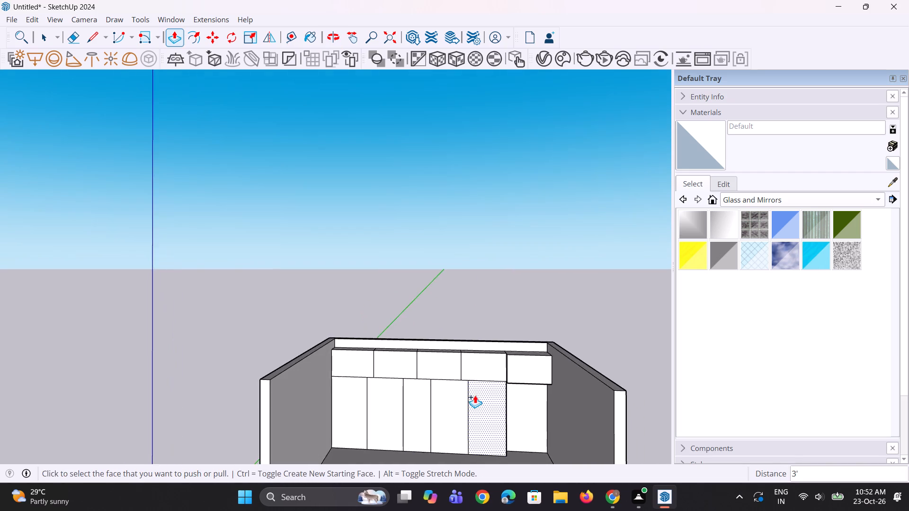
pyautogui.scroll(-4, 472, 394)
pyautogui.moveTo(469, 402); pyautogui.dragTo(417, 406, button='middle')
pyautogui.scroll(-4, 418, 402)
pyautogui.moveTo(418, 402); pyautogui.dragTo(462, 383, button='middle')
pyautogui.press('space')
pyautogui.scroll(3, 386, 410)
pyautogui.press('space')
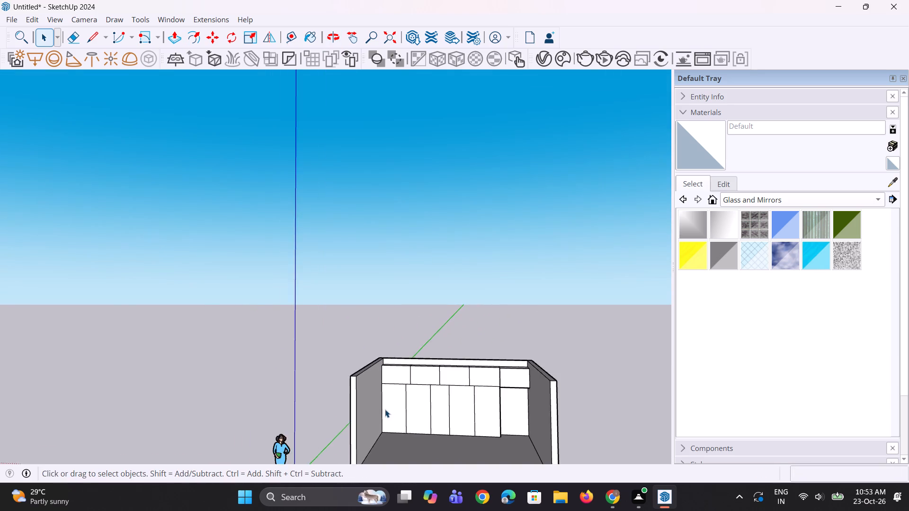
pyautogui.scroll(9, 385, 409)
pyautogui.click(425, 357)
pyautogui.scroll(2, 466, 382)
pyautogui.keyDown('ctrl'); pyautogui.click(506, 358); pyautogui.keyUp('ctrl')
pyautogui.scroll(-3, 392, 387)
pyautogui.scroll(3, 571, 355)
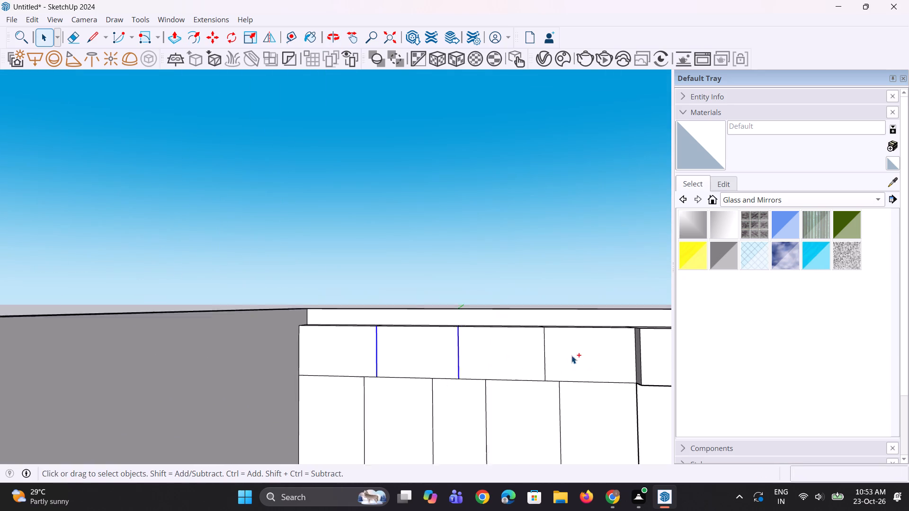
pyautogui.keyDown('ctrl'); pyautogui.click(542, 360); pyautogui.keyUp('ctrl')
pyautogui.press('m')
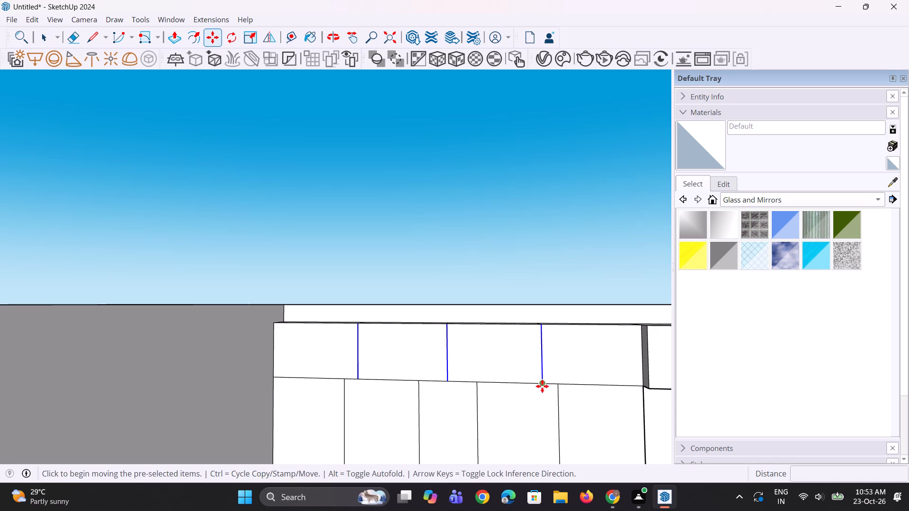
pyautogui.scroll(2, 548, 391)
pyautogui.click(543, 382)
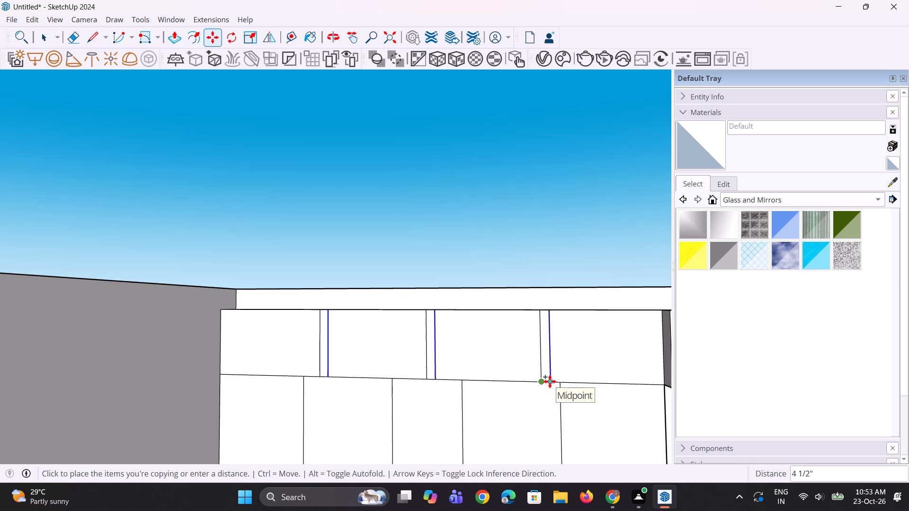
pyautogui.write('0.3"')
pyautogui.press('Return')
pyautogui.moveTo(537, 381); pyautogui.dragTo(584, 389, button='middle')
pyautogui.press('space')
# Examine the thin joint strips between the upper sections up close and from further back.
pyautogui.scroll(2, 330, 326)
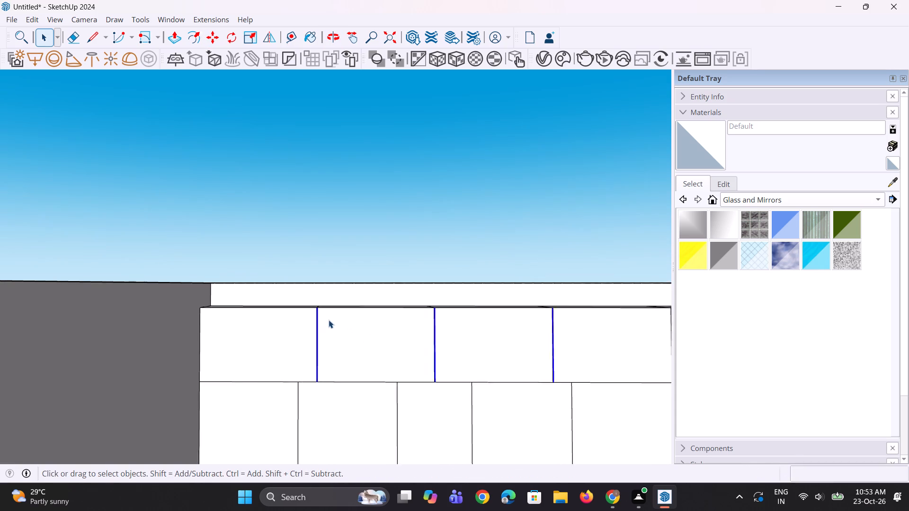
pyautogui.press('space')
pyautogui.scroll(15, 312, 300)
pyautogui.press('space')
pyautogui.press('space')
pyautogui.press('space')
pyautogui.press('space')
pyautogui.press('space')
pyautogui.press('space')
pyautogui.press('space')
pyautogui.scroll(-2, 321, 325)
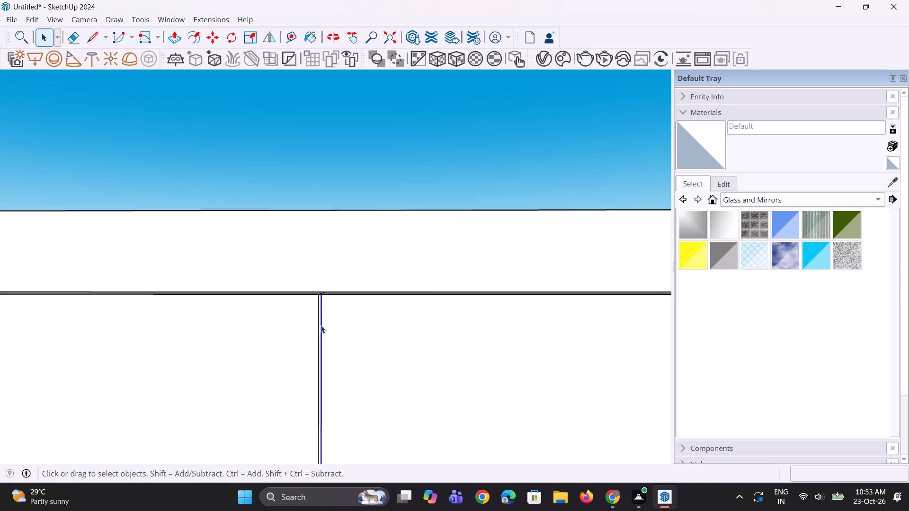
pyautogui.scroll(-12, 321, 325)
pyautogui.scroll(3, 344, 327)
pyautogui.scroll(-4, 333, 393)
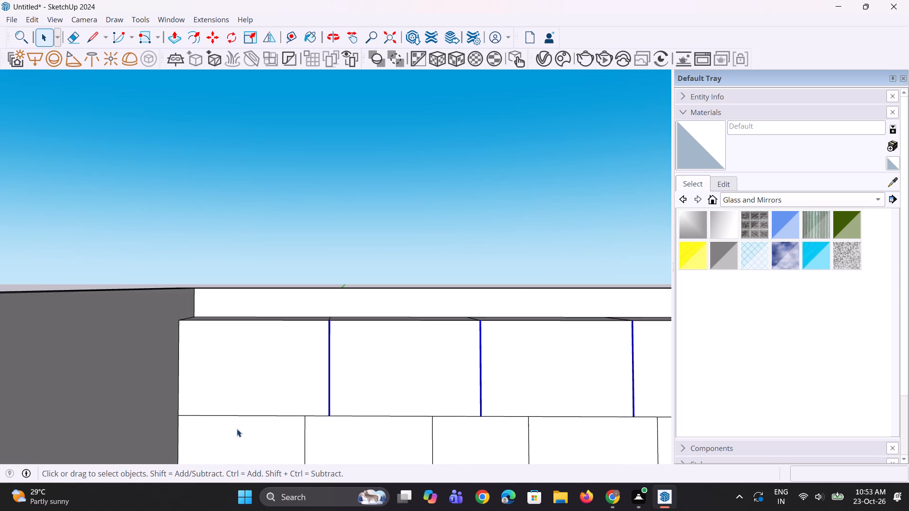
# Copy the bottom edges of the four 2' deep upper sections about 5/16" upward to form a thin horizontal joint strip.
pyautogui.scroll(5, 226, 414)
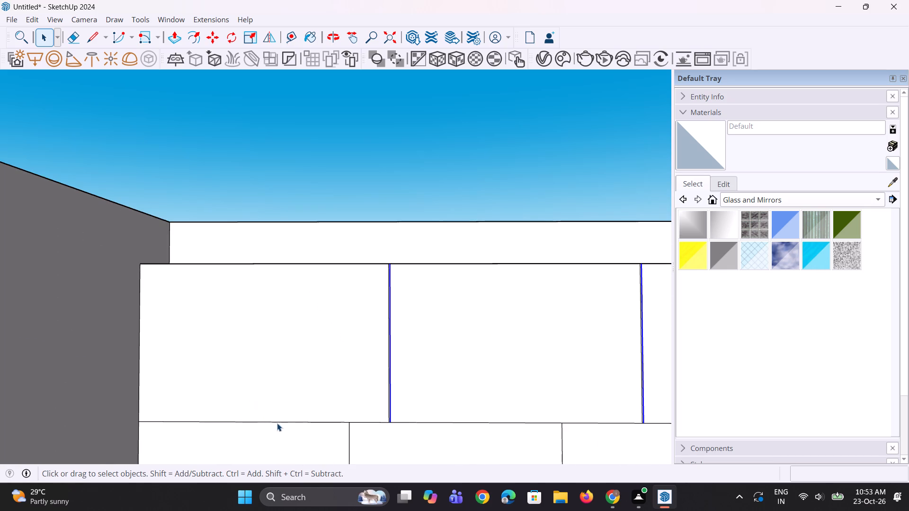
pyautogui.click(279, 422)
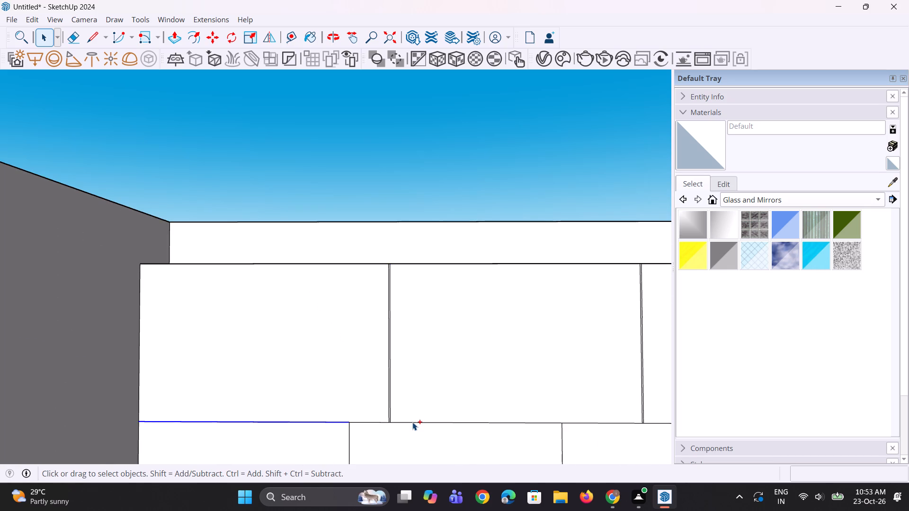
pyautogui.keyDown('ctrl'); pyautogui.click(412, 422); pyautogui.keyUp('ctrl')
pyautogui.keyDown('ctrl'); pyautogui.scroll(2, 375, 424); pyautogui.keyUp('ctrl')
pyautogui.keyDown('ctrl'); pyautogui.click(374, 421); pyautogui.keyUp('ctrl')
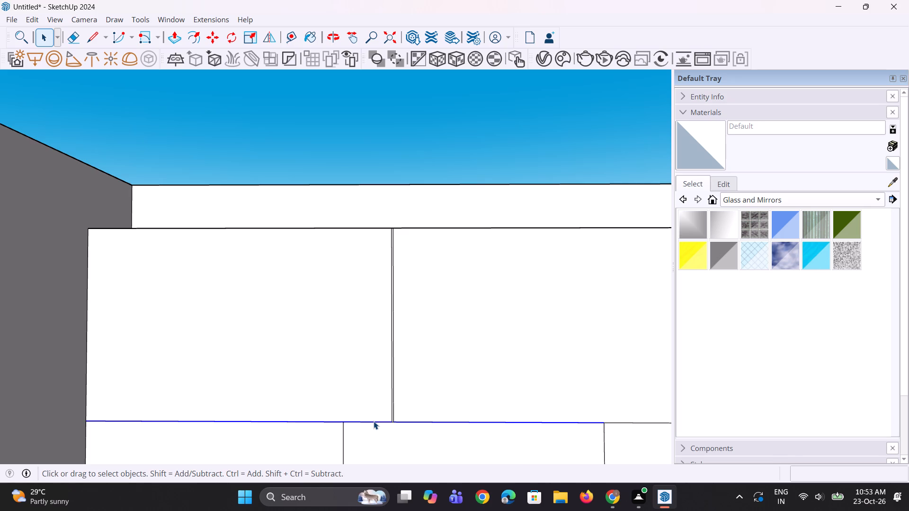
pyautogui.scroll(-8, 339, 417)
pyautogui.scroll(3, 529, 442)
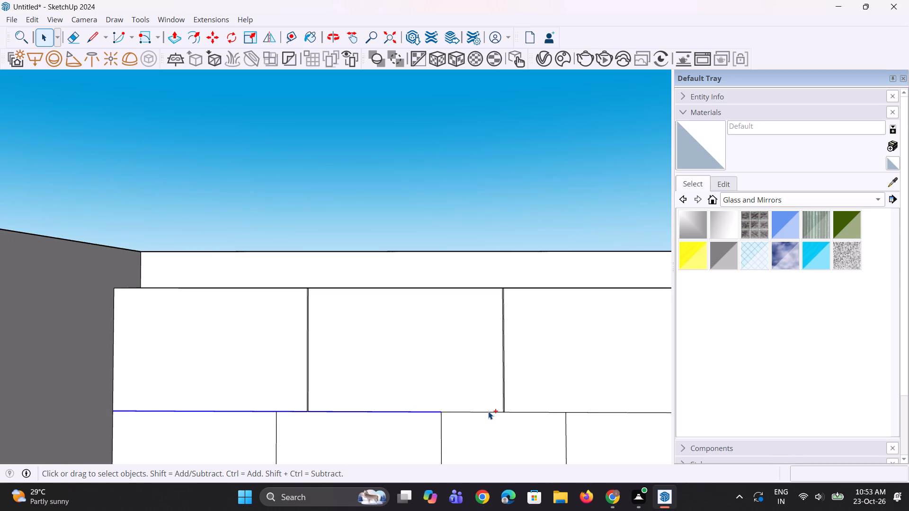
pyautogui.keyDown('ctrl'); pyautogui.click(488, 413); pyautogui.keyUp('ctrl')
pyautogui.keyDown('ctrl'); pyautogui.click(518, 413); pyautogui.keyUp('ctrl')
pyautogui.scroll(-4, 402, 397)
pyautogui.scroll(3, 569, 417)
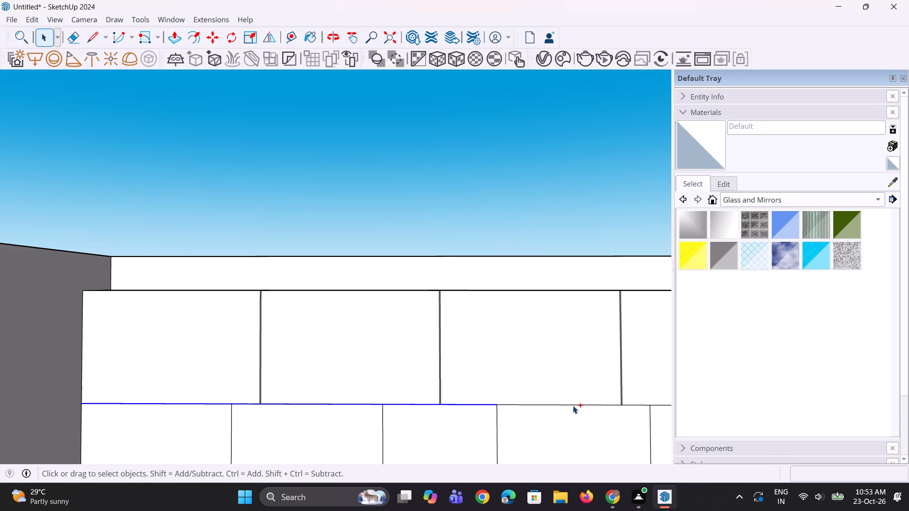
pyautogui.keyDown('ctrl'); pyautogui.click(573, 405); pyautogui.keyUp('ctrl')
pyautogui.scroll(-7, 358, 393)
pyautogui.scroll(5, 536, 421)
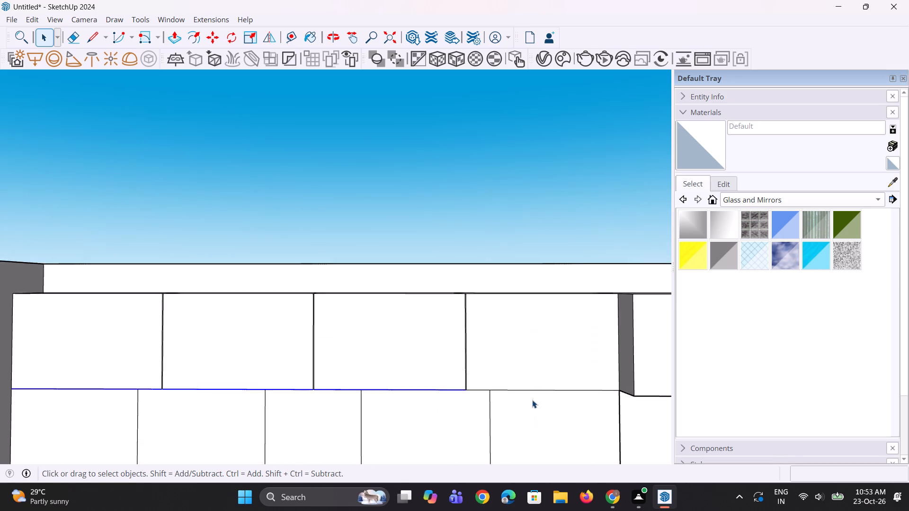
pyautogui.keyDown('ctrl'); pyautogui.click(534, 390); pyautogui.keyUp('ctrl')
pyautogui.keyDown('ctrl'); pyautogui.scroll(3, 472, 390); pyautogui.keyUp('ctrl')
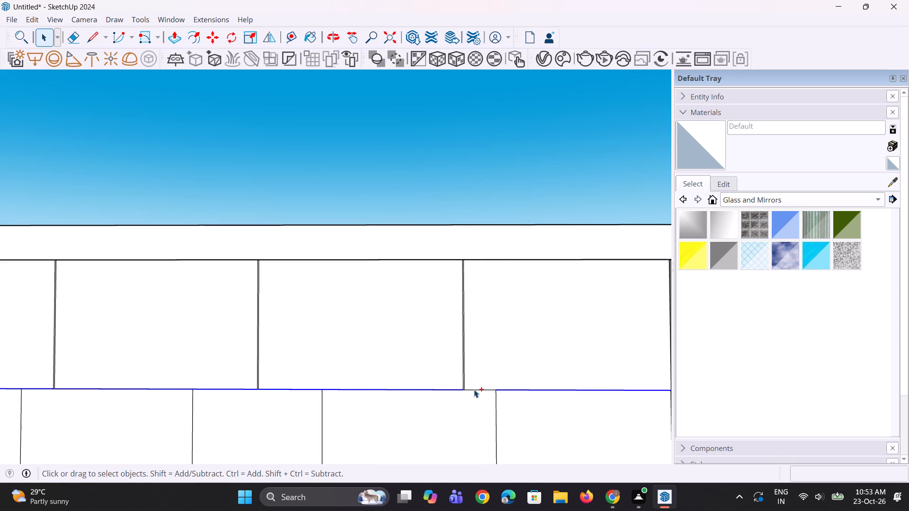
pyautogui.keyDown('ctrl'); pyautogui.click(474, 389); pyautogui.keyUp('ctrl')
pyautogui.press('m')
pyautogui.scroll(2, 463, 404)
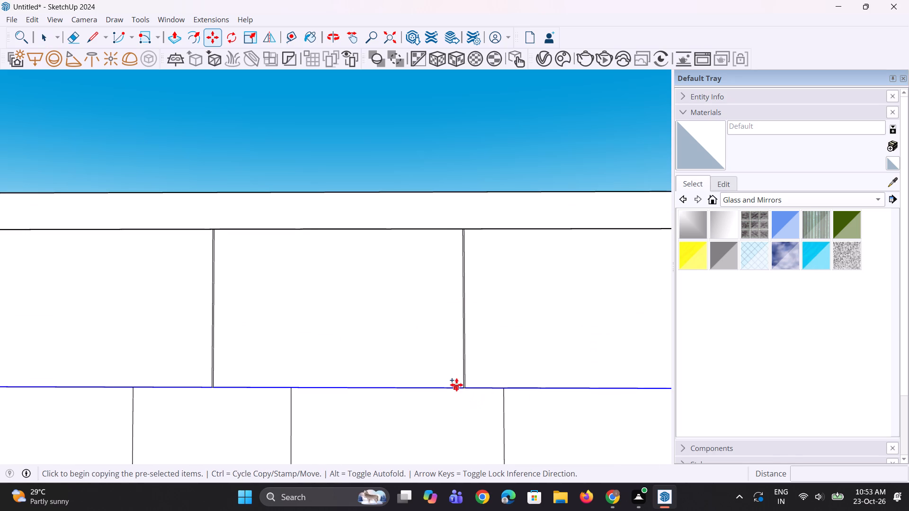
pyautogui.scroll(16, 463, 392)
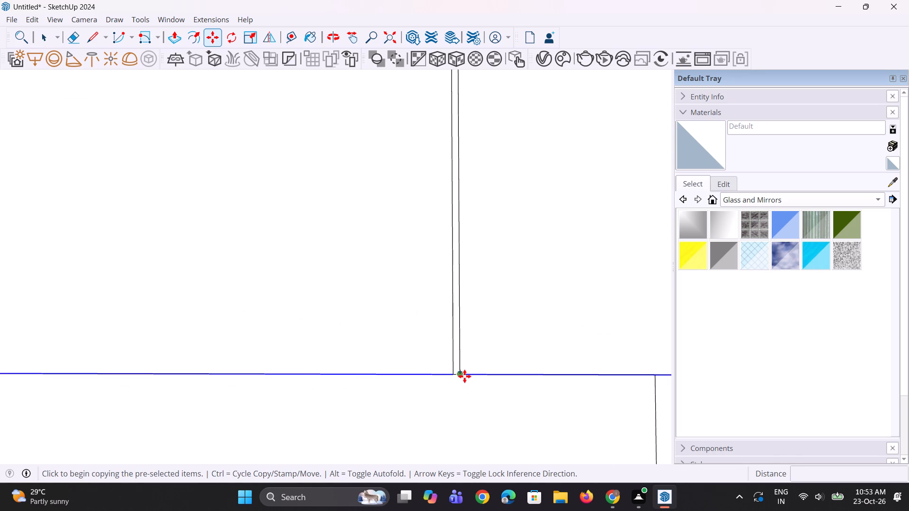
pyautogui.scroll(2, 462, 384)
pyautogui.click(463, 372)
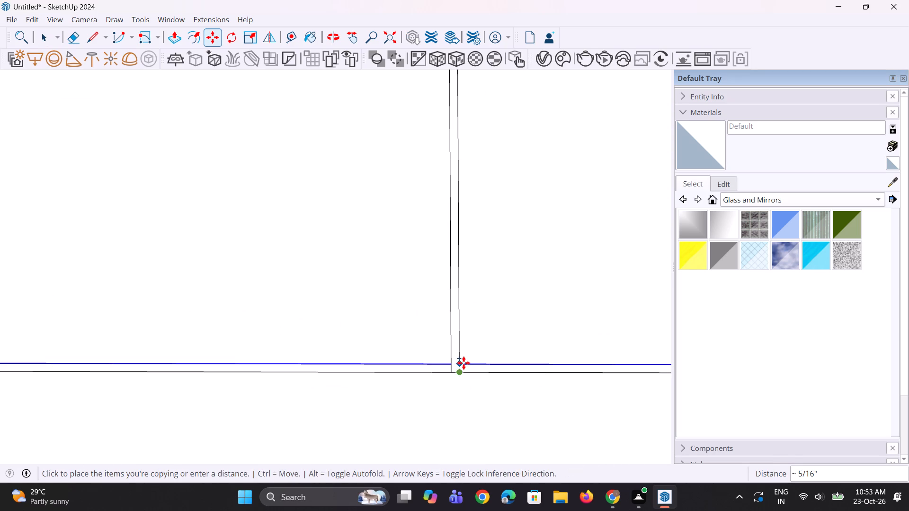
pyautogui.click(463, 362)
pyautogui.scroll(-3, 478, 383)
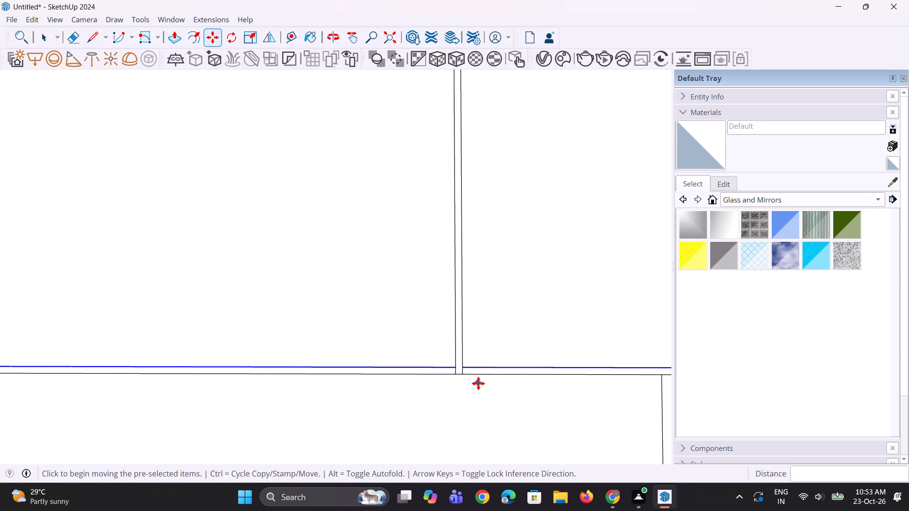
# Push the horizontal joint strips under the third and fourth 2' deep upper sections, and the vertical strip between them, in 0.3".
pyautogui.scroll(-1, 478, 383)
pyautogui.press('space')
pyautogui.press('space')
pyautogui.scroll(-2, 465, 389)
pyautogui.press('p')
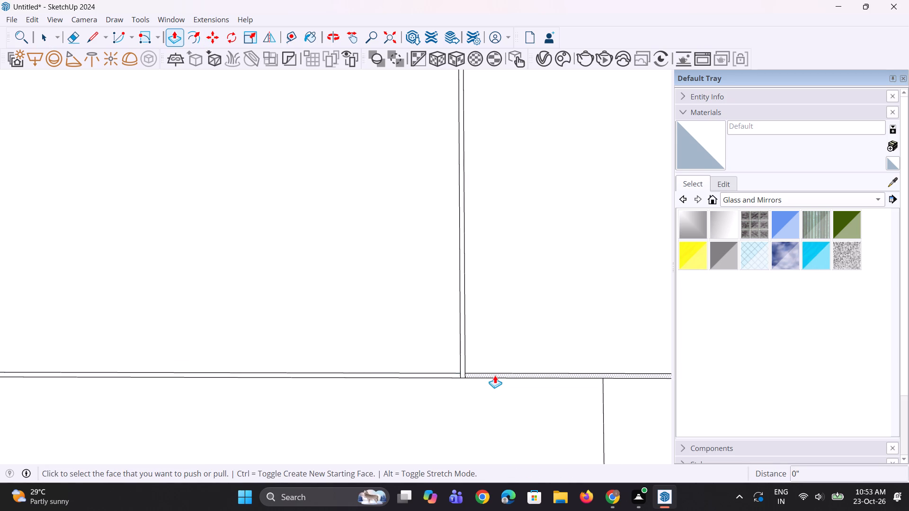
pyautogui.click(495, 375)
pyautogui.write('0.3')
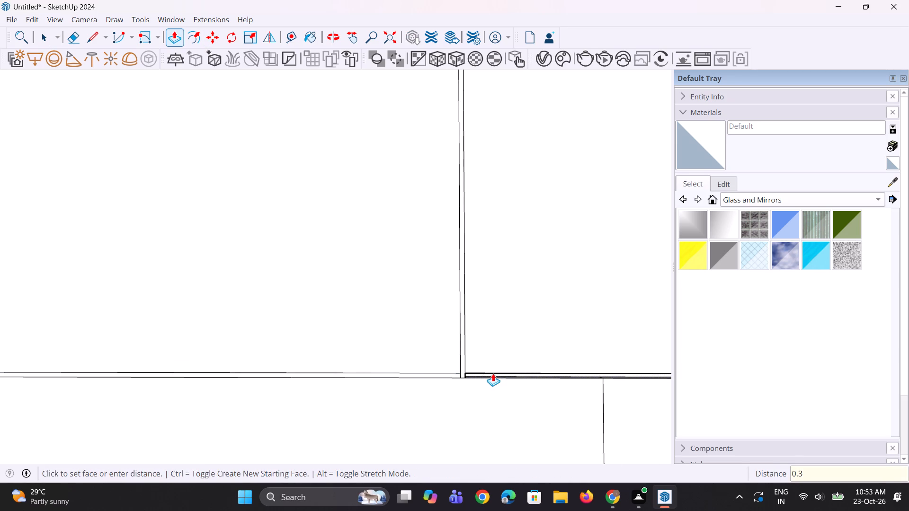
pyautogui.hotkey('shift', '"')
pyautogui.press('Return')
pyautogui.scroll(1, 426, 375)
pyautogui.doubleClick(425, 375)
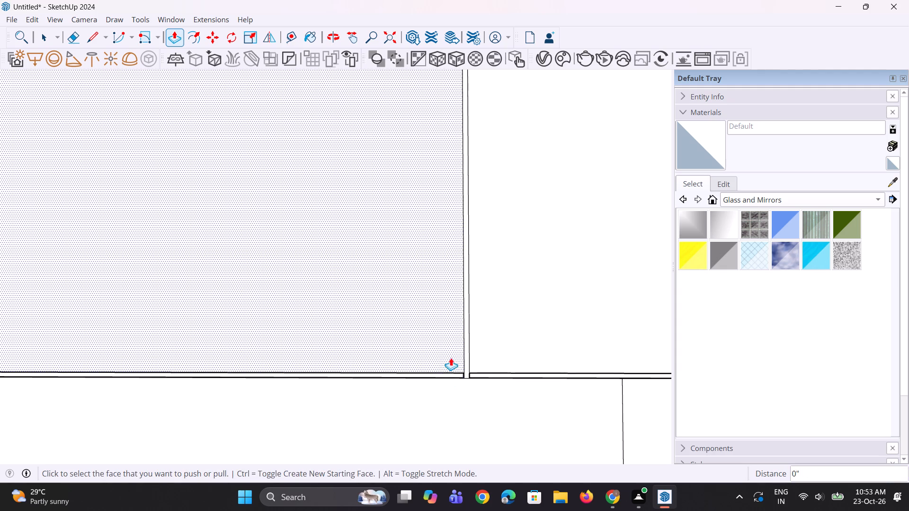
pyautogui.doubleClick(466, 351)
# Push the horizontal joint strip under the second upper section and the vertical strip between the second and third sections in 0.3".
pyautogui.scroll(-9, 520, 373)
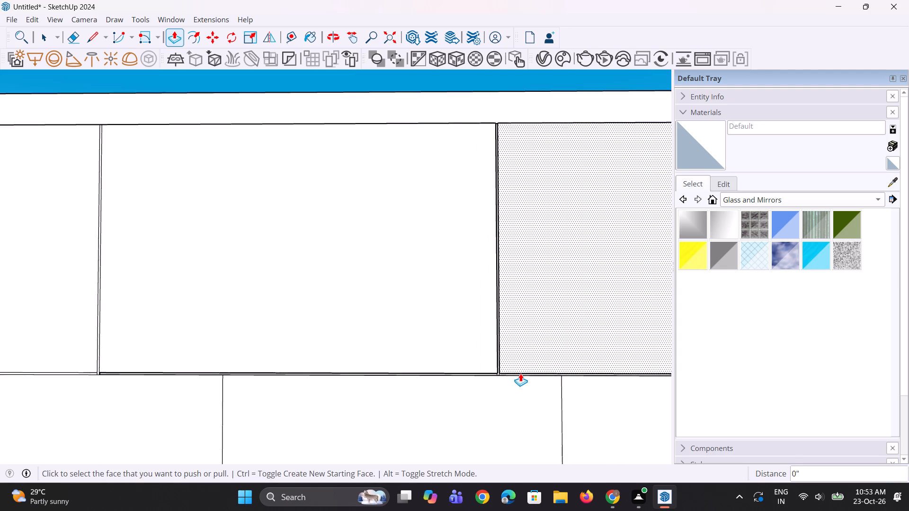
pyautogui.scroll(-11, 520, 373)
pyautogui.scroll(-4, 338, 367)
pyautogui.scroll(2, 330, 371)
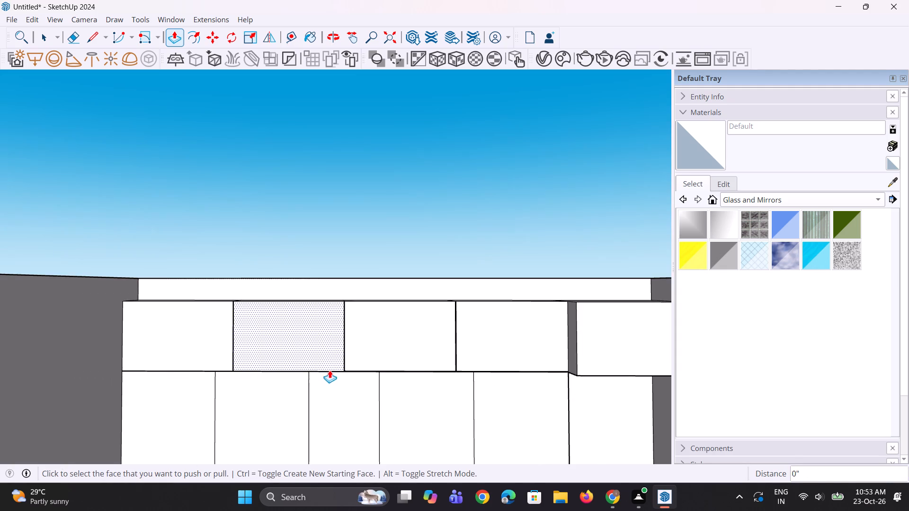
pyautogui.scroll(1, 330, 370)
pyautogui.scroll(3, 380, 350)
pyautogui.scroll(13, 312, 376)
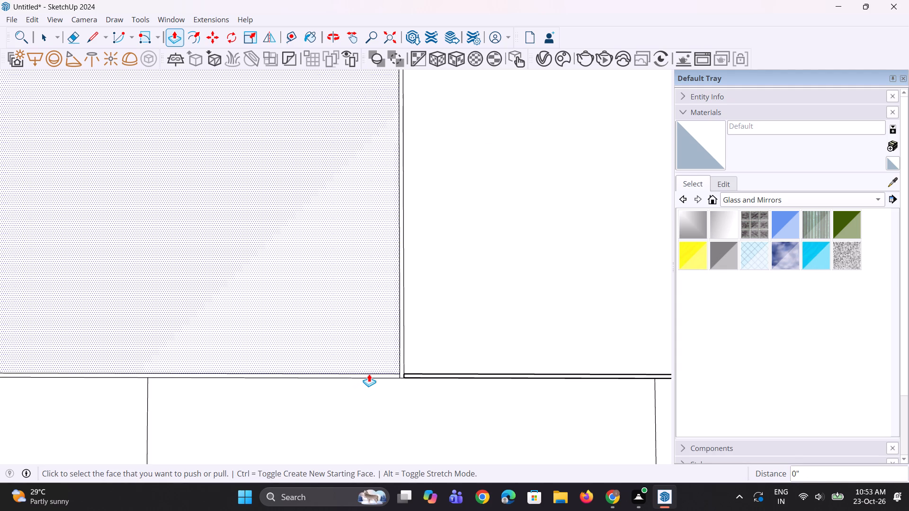
pyautogui.doubleClick(370, 378)
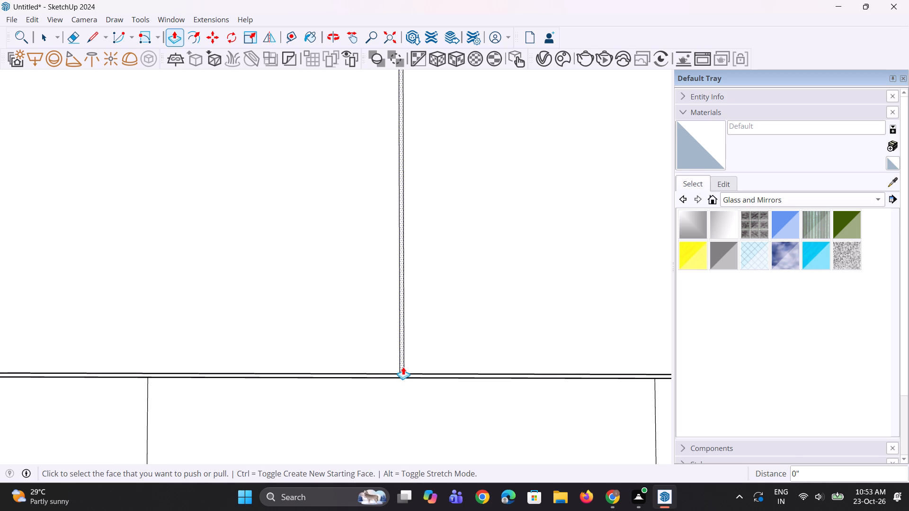
pyautogui.doubleClick(403, 367)
# Push the horizontal joint strip under the first upper section and the vertical strip between the first and second sections in 0.3".
pyautogui.scroll(-17, 480, 407)
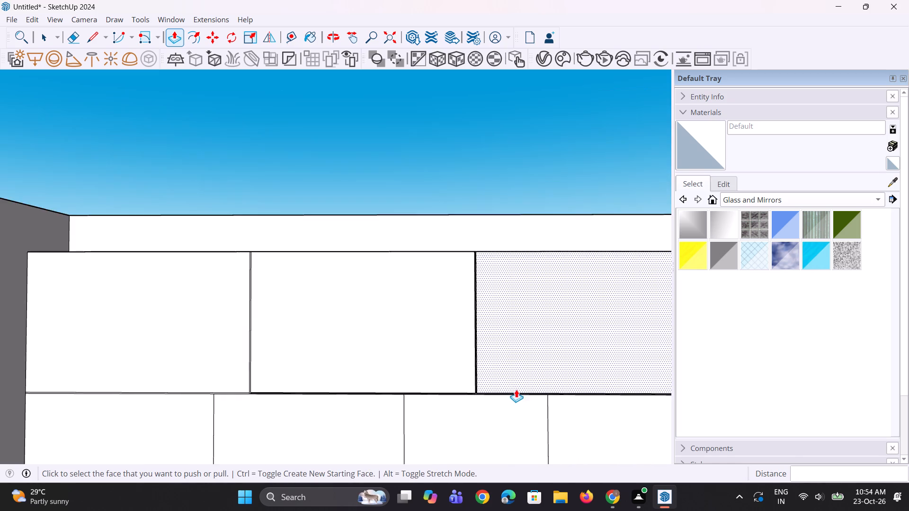
pyautogui.scroll(-5, 516, 389)
pyautogui.scroll(20, 330, 384)
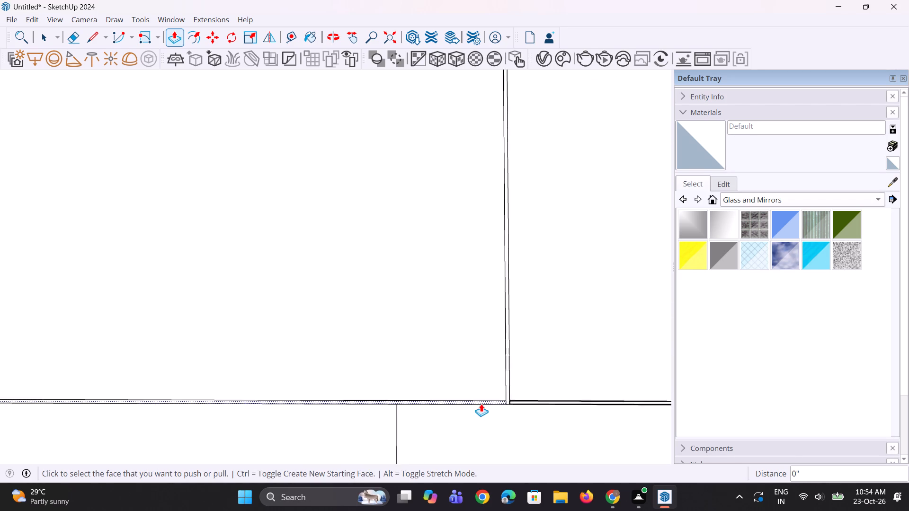
pyautogui.scroll(1, 481, 404)
pyautogui.doubleClick(481, 404)
pyautogui.doubleClick(517, 387)
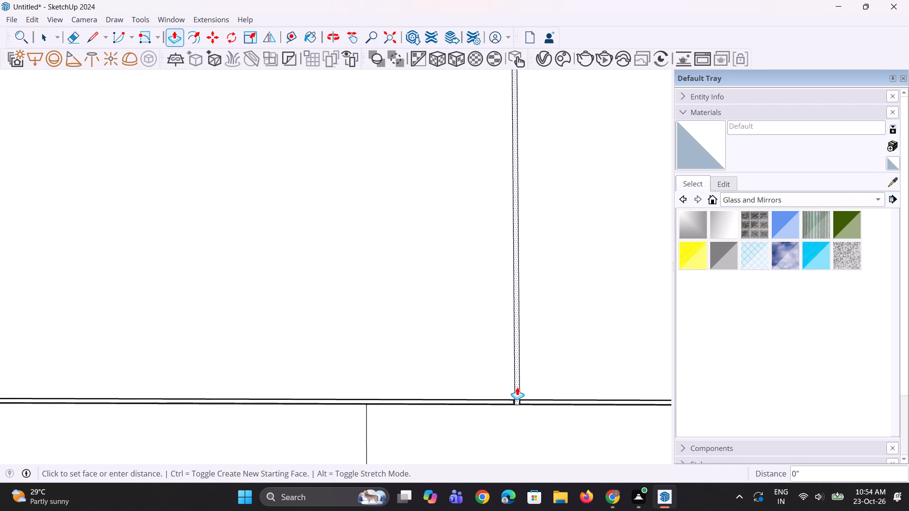
pyautogui.scroll(-20, 360, 362)
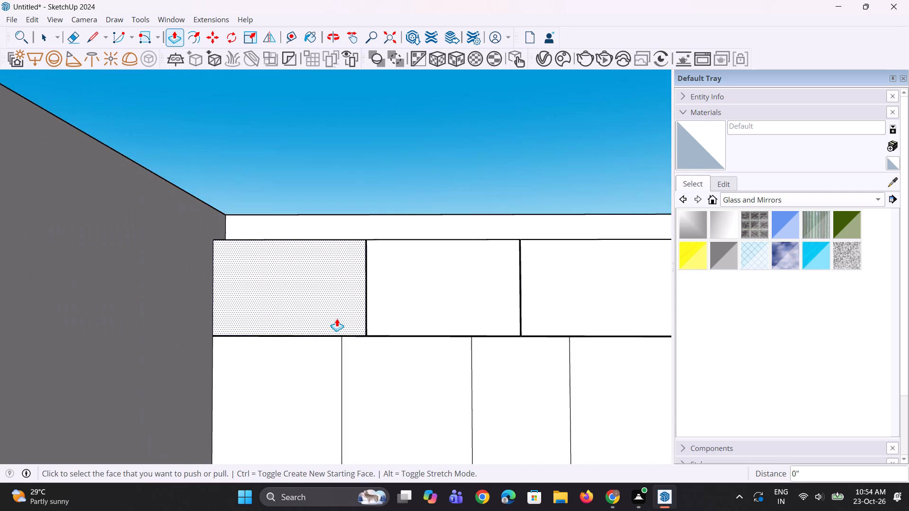
pyautogui.scroll(-10, 337, 318)
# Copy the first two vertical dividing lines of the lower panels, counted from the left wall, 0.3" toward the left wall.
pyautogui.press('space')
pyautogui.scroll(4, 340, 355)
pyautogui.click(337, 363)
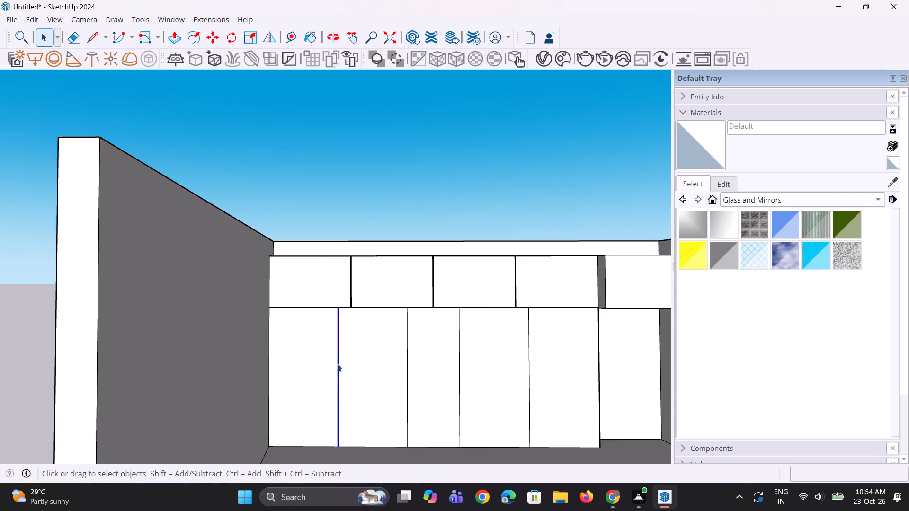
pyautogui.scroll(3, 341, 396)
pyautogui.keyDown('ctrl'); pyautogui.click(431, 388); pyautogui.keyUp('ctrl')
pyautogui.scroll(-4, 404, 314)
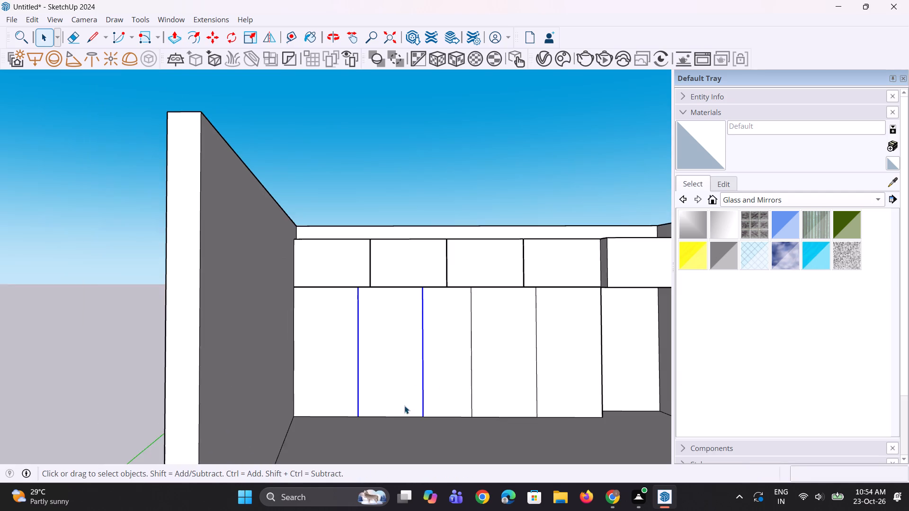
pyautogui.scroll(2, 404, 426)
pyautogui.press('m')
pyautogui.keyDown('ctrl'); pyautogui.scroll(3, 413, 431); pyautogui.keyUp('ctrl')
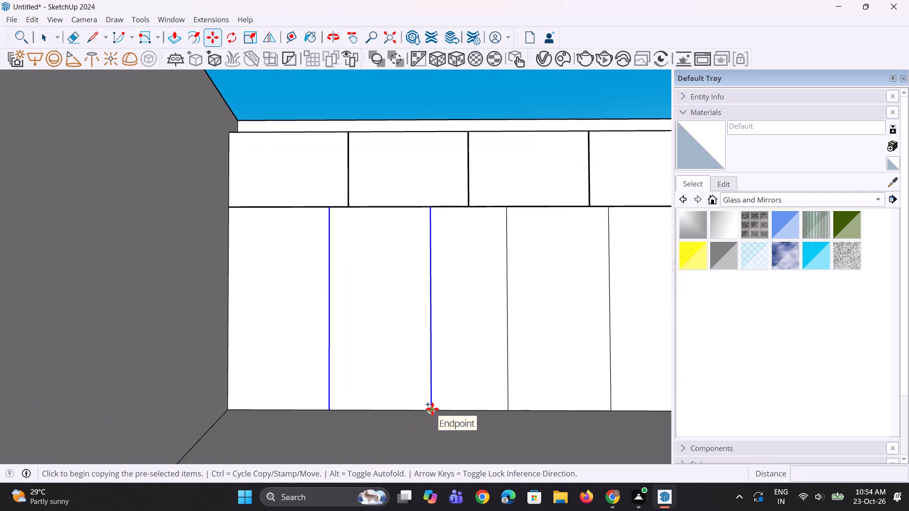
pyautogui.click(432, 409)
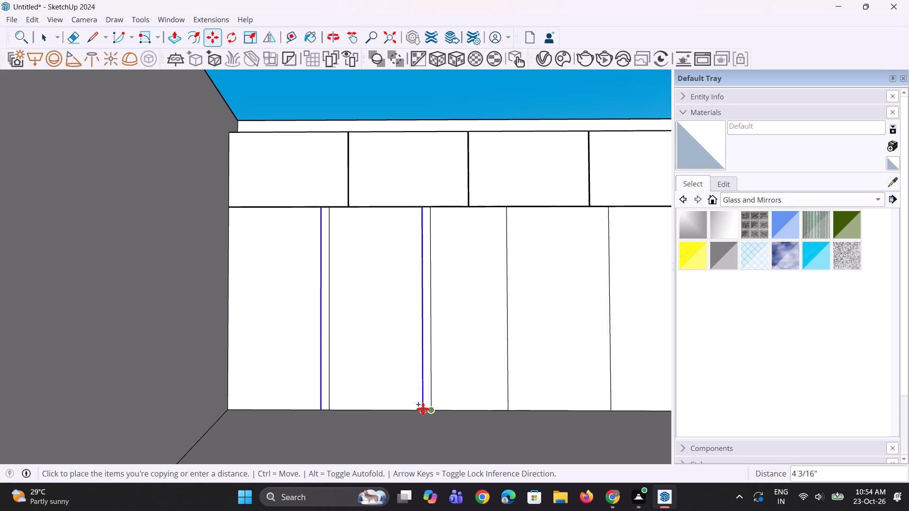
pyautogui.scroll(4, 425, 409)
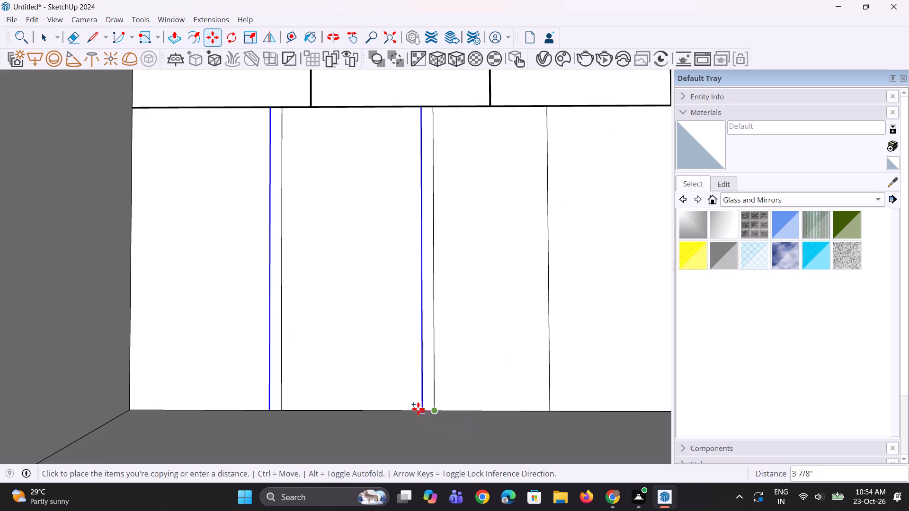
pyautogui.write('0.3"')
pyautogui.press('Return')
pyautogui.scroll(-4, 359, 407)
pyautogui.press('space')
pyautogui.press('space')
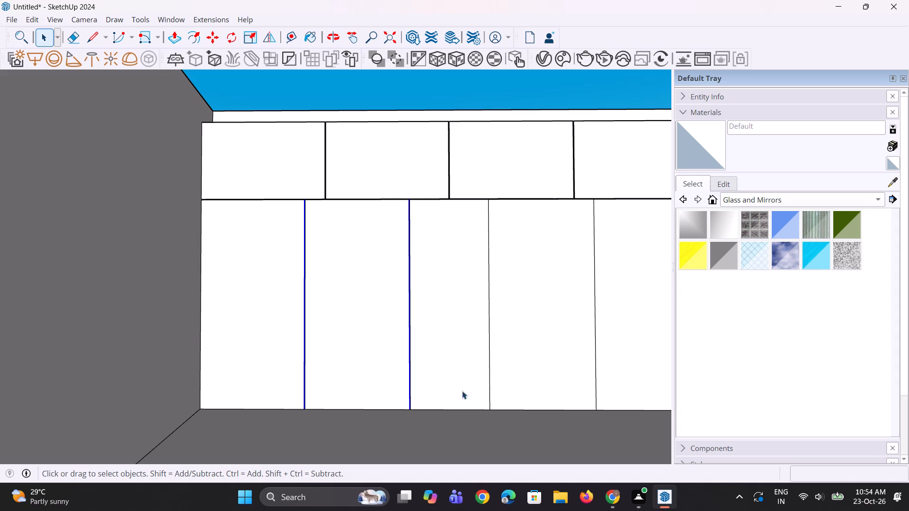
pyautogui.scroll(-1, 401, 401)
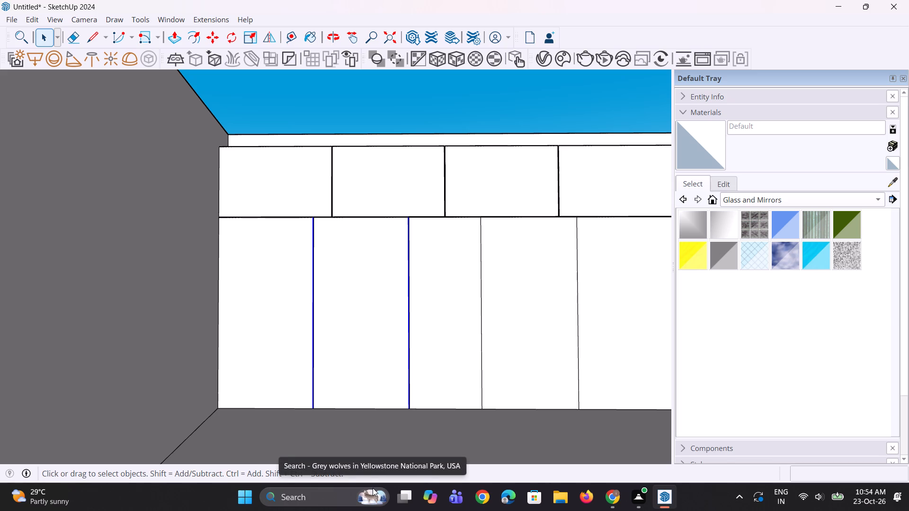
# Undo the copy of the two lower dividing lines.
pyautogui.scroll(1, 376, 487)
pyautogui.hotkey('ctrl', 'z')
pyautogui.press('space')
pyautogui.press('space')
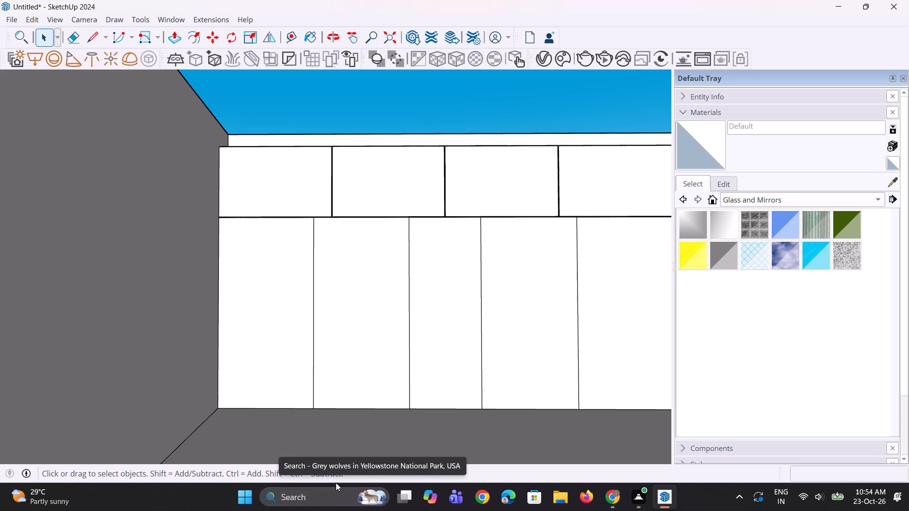
# Copy the dividing line between the first and second lower panels 0.3" toward the left wall to form a joint strip.
pyautogui.click(313, 390)
pyautogui.scroll(1, 313, 395)
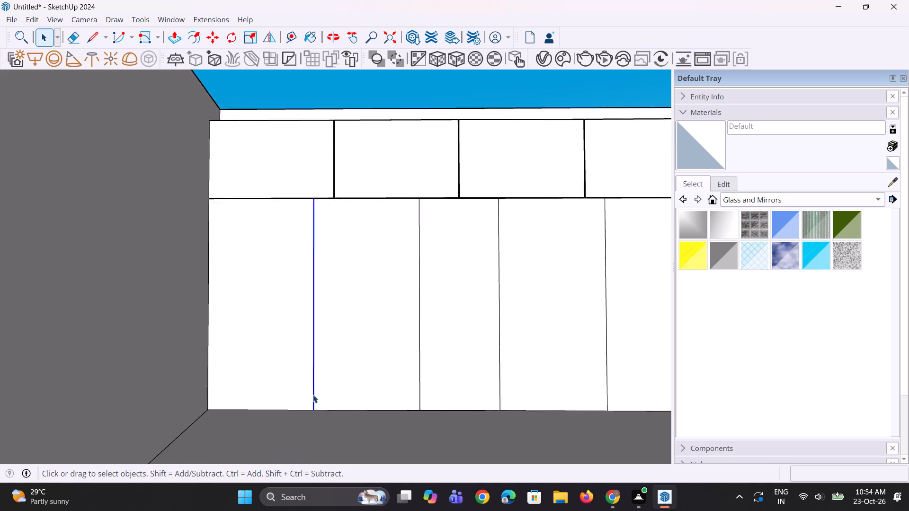
pyautogui.scroll(3, 313, 395)
pyautogui.press('m')
pyautogui.keyDown('ctrl'); pyautogui.scroll(1, 310, 414); pyautogui.keyUp('ctrl')
pyautogui.click(316, 414)
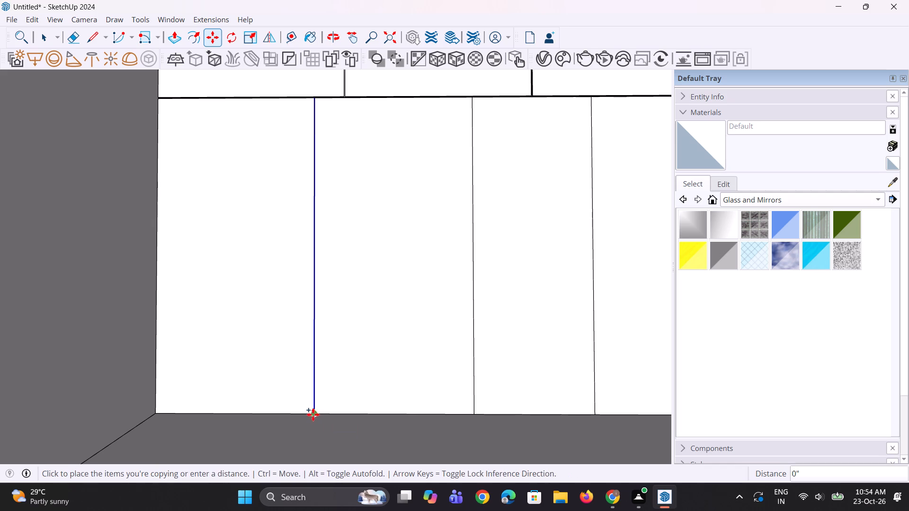
pyautogui.write('0.3"')
pyautogui.press('Return')
pyautogui.press('space')
pyautogui.press('space')
pyautogui.click(315, 432)
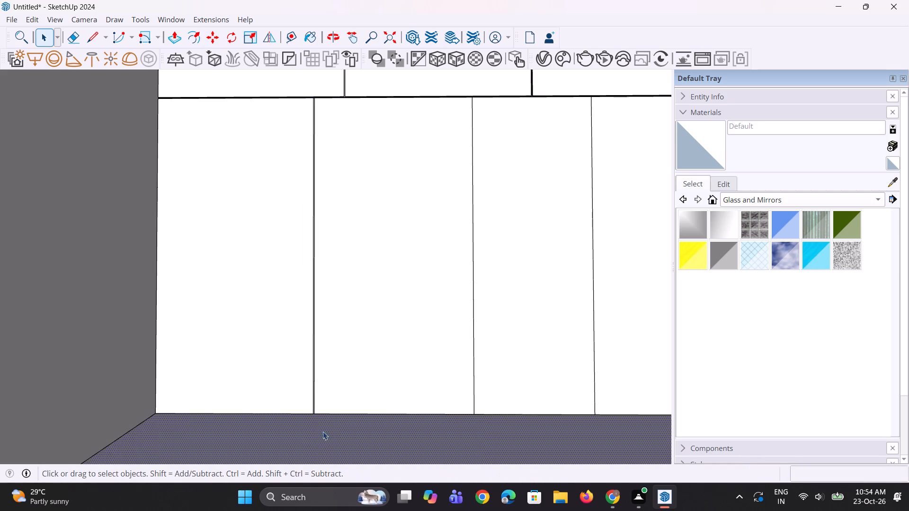
# Copy the dividing line between the fourth and fifth lower panels 0.3" toward the left wall to form a joint strip.
pyautogui.scroll(-5, 312, 404)
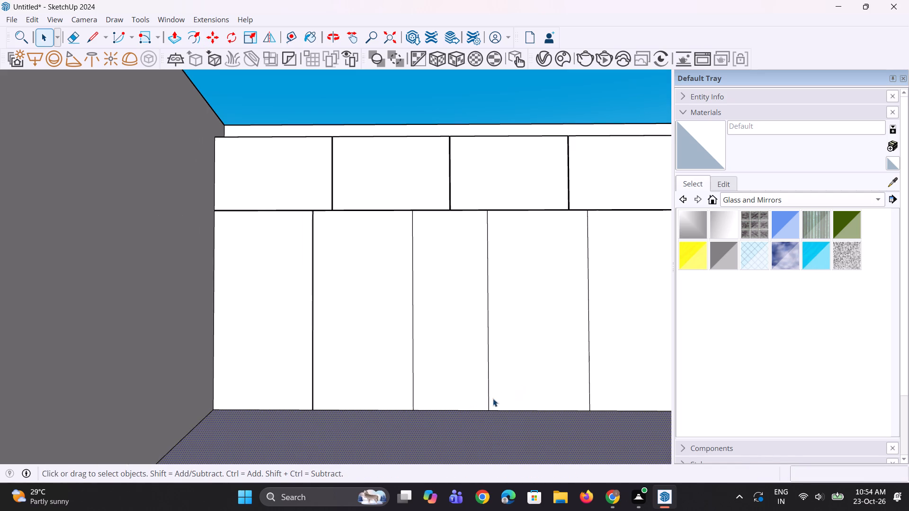
pyautogui.click(589, 388)
pyautogui.scroll(1, 595, 413)
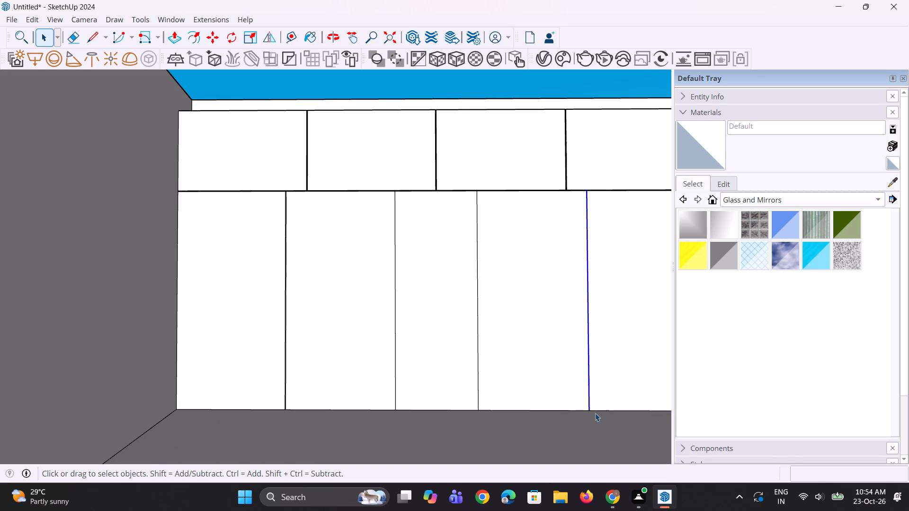
pyautogui.press('m')
pyautogui.click(587, 409)
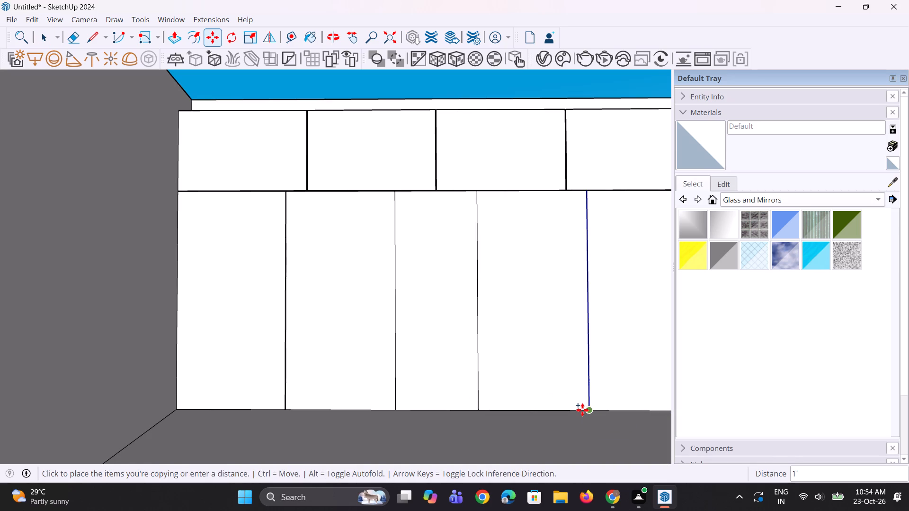
pyautogui.write('0.3"')
pyautogui.press('Return')
pyautogui.press('space')
pyautogui.press('space')
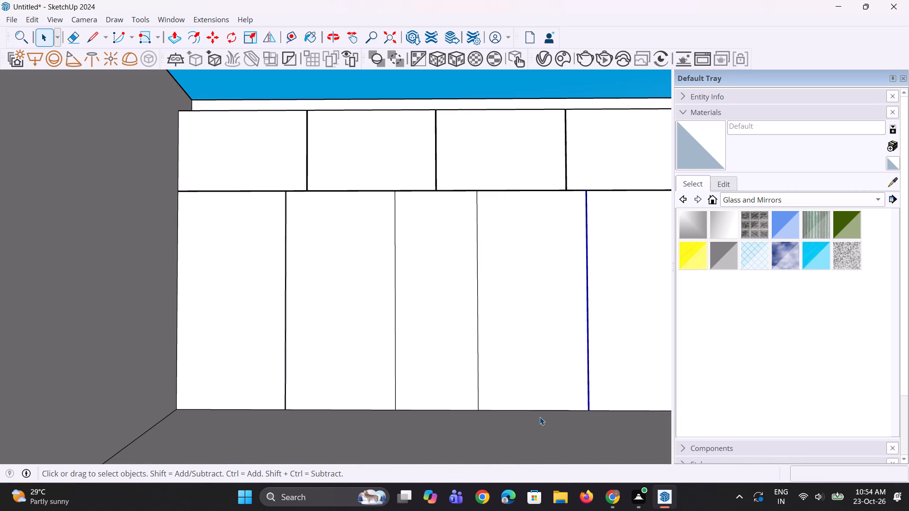
# Push the two vertical joint strips between the first and second and the fourth and fifth lower panels in 0.3".
pyautogui.scroll(9, 265, 131)
pyautogui.scroll(5, 295, 239)
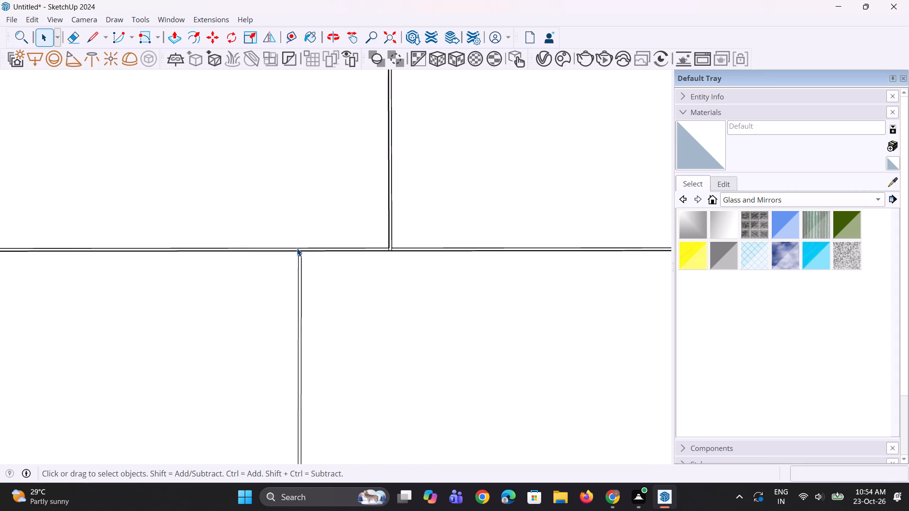
pyautogui.press('p')
pyautogui.scroll(1, 300, 278)
pyautogui.doubleClick(300, 278)
pyautogui.scroll(-2, 286, 265)
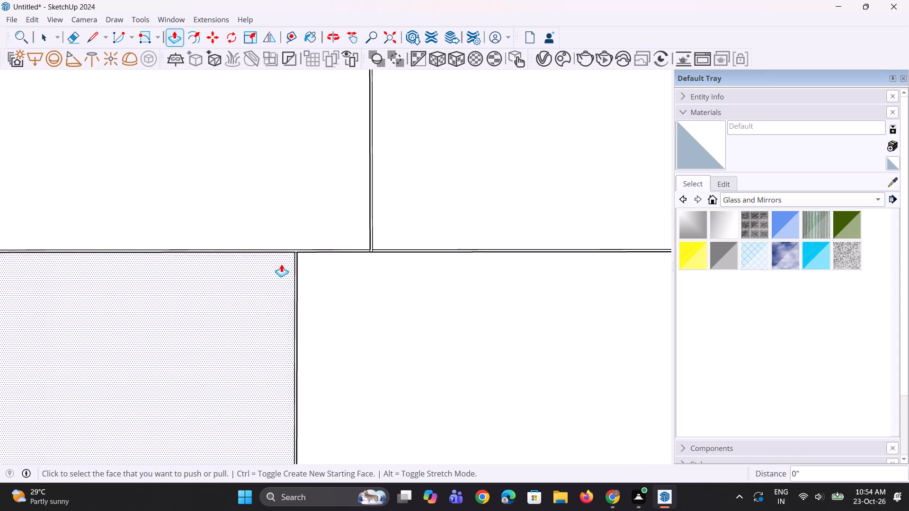
pyautogui.scroll(-14, 281, 264)
pyautogui.scroll(4, 517, 269)
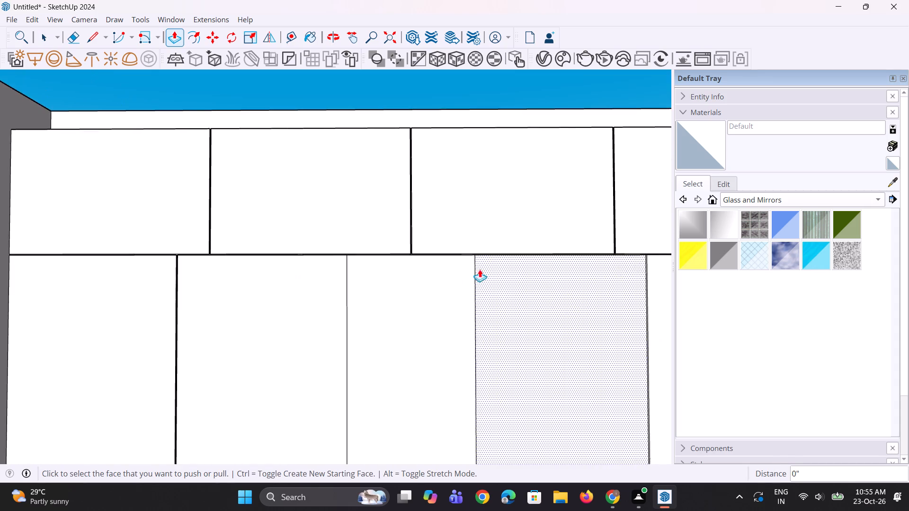
pyautogui.scroll(-5, 425, 279)
pyautogui.scroll(13, 555, 265)
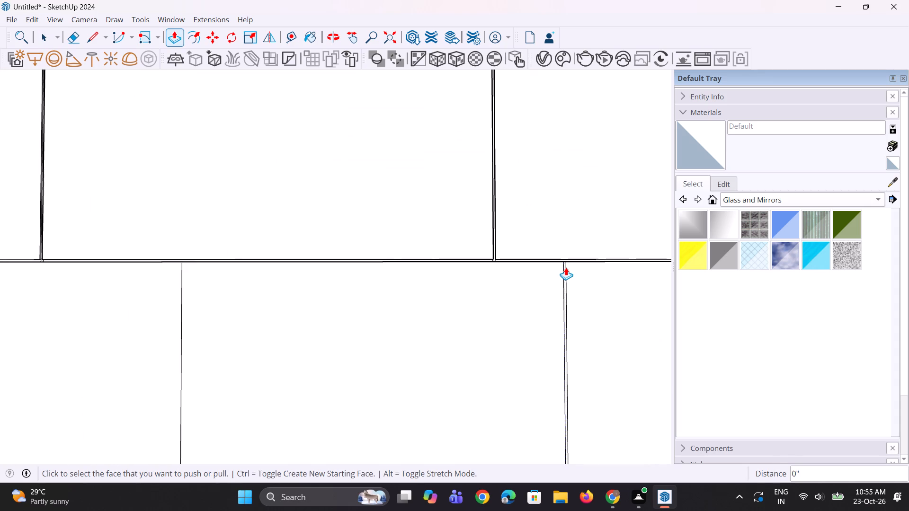
pyautogui.doubleClick(566, 267)
pyautogui.scroll(-14, 566, 267)
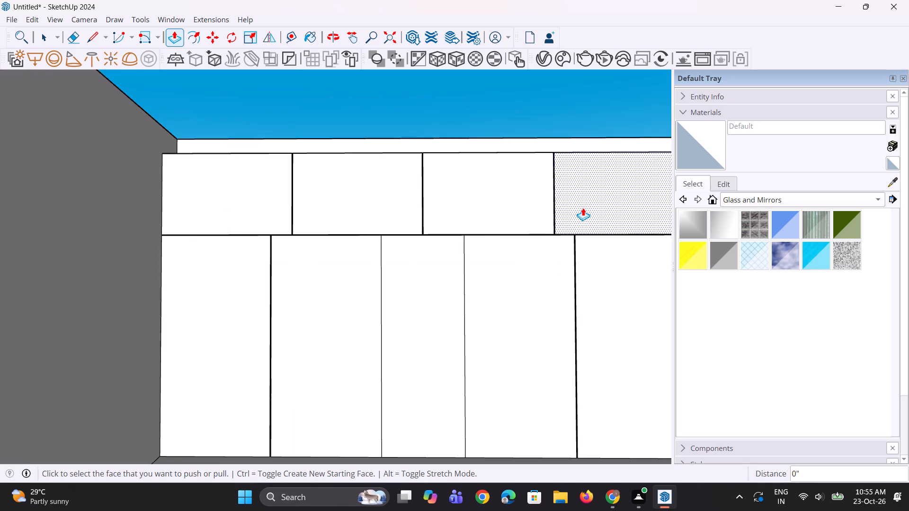
pyautogui.scroll(-4, 579, 208)
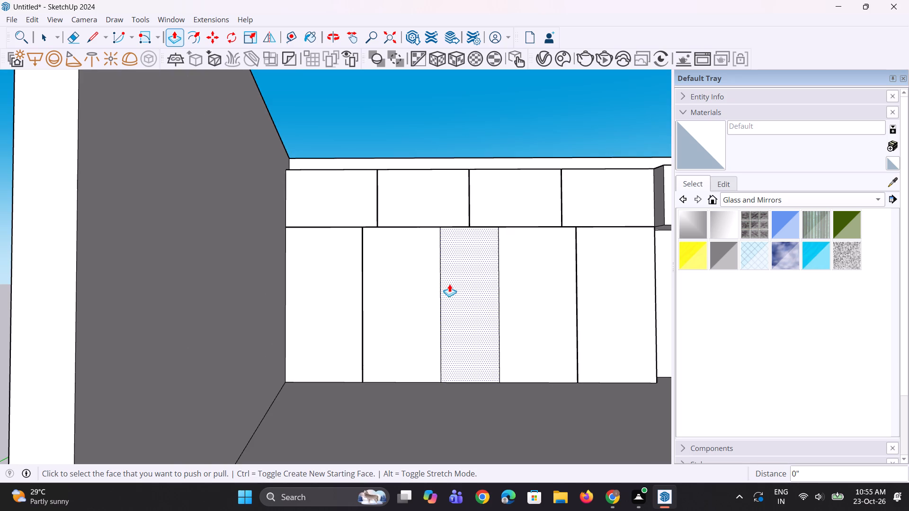
pyautogui.press('space')
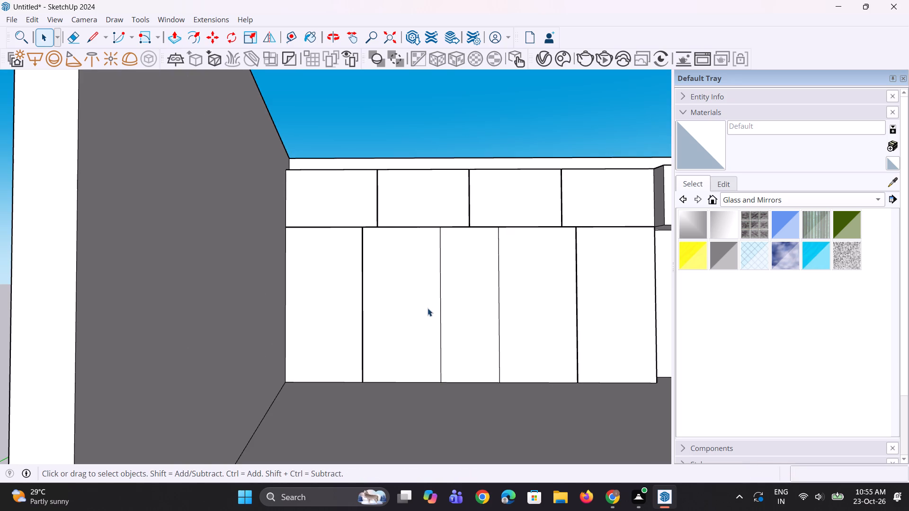
pyautogui.press('space')
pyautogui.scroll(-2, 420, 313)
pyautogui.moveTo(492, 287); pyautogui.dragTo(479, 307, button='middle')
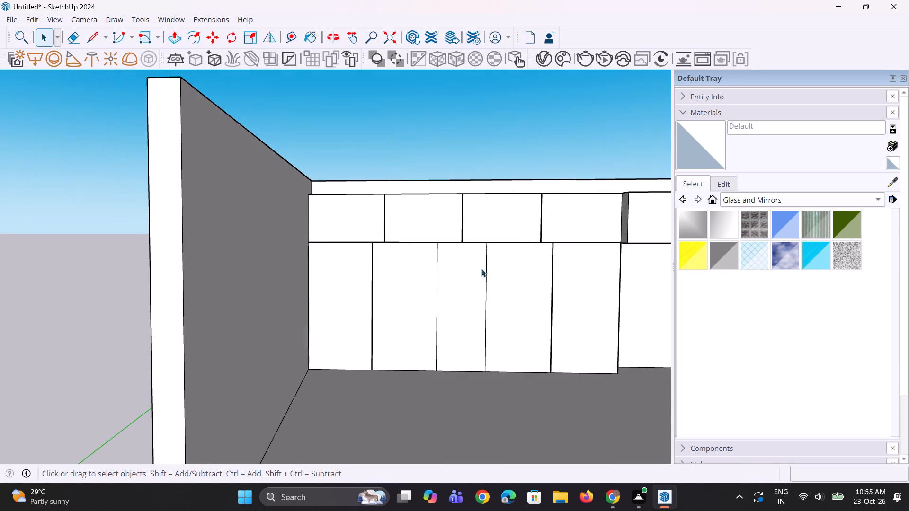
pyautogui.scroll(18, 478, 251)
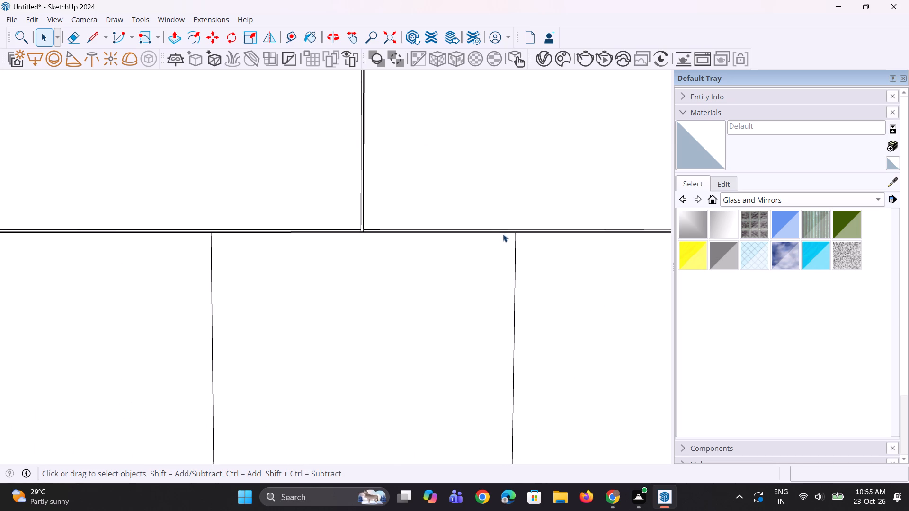
# Copy the floor edge of the narrow third lower panel 3' upward to form a horizontal dividing line.
pyautogui.click(503, 234)
pyautogui.moveTo(506, 257); pyautogui.dragTo(528, 301, button='middle')
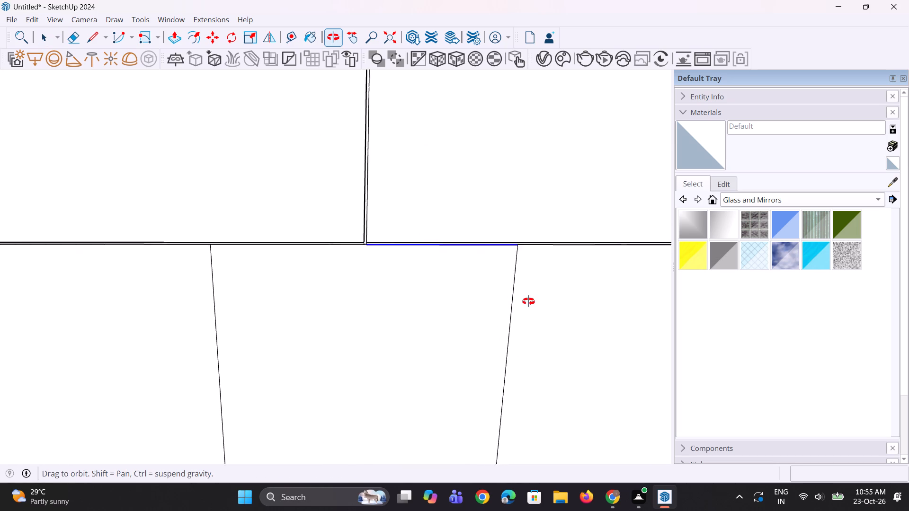
pyautogui.moveTo(528, 301); pyautogui.dragTo(529, 296, button='middle')
pyautogui.scroll(-20, 423, 235)
pyautogui.scroll(-1, 423, 235)
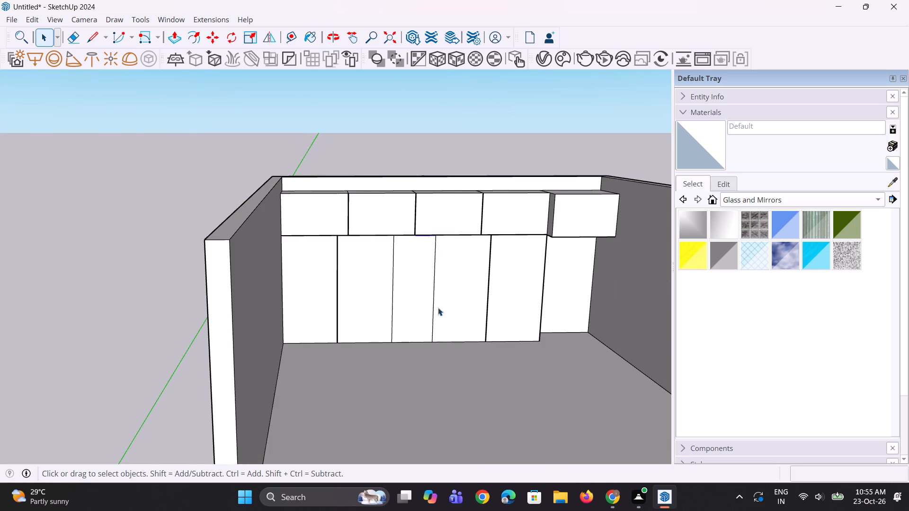
pyautogui.scroll(7, 385, 397)
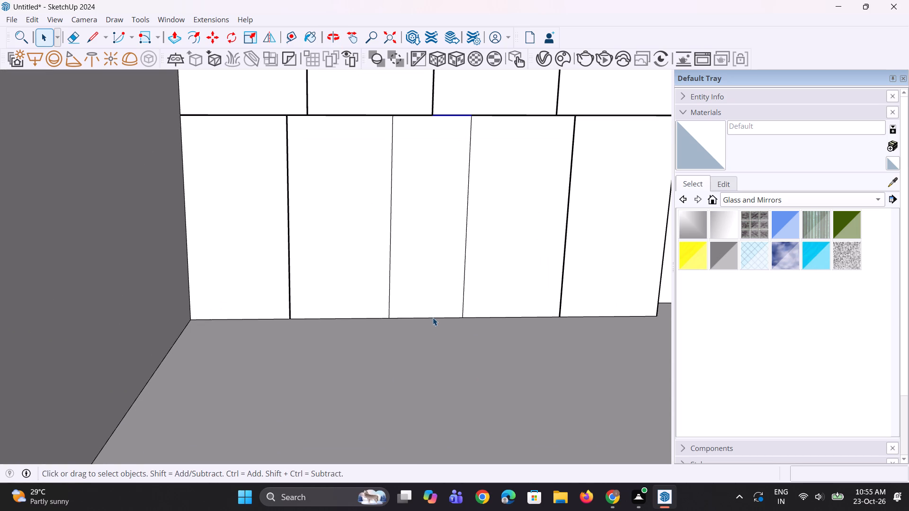
pyautogui.click(433, 317)
pyautogui.scroll(2, 453, 318)
pyautogui.press('m')
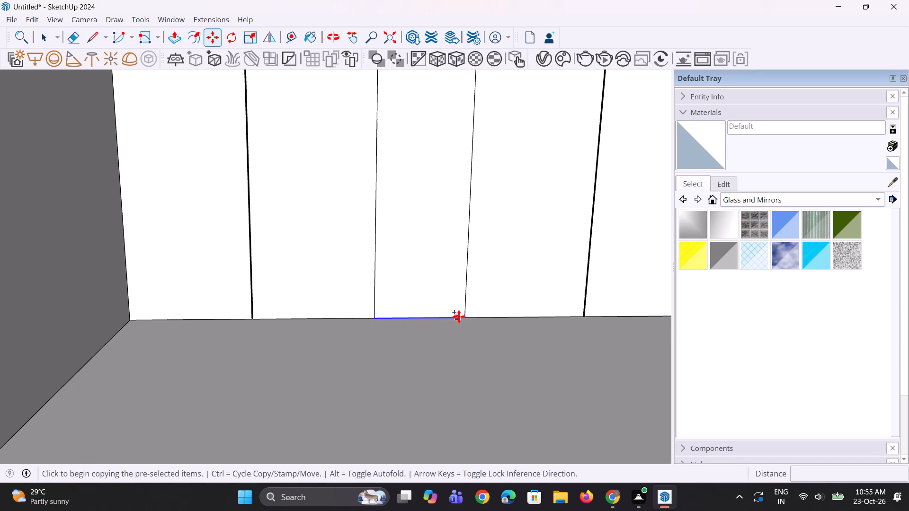
pyautogui.click(464, 320)
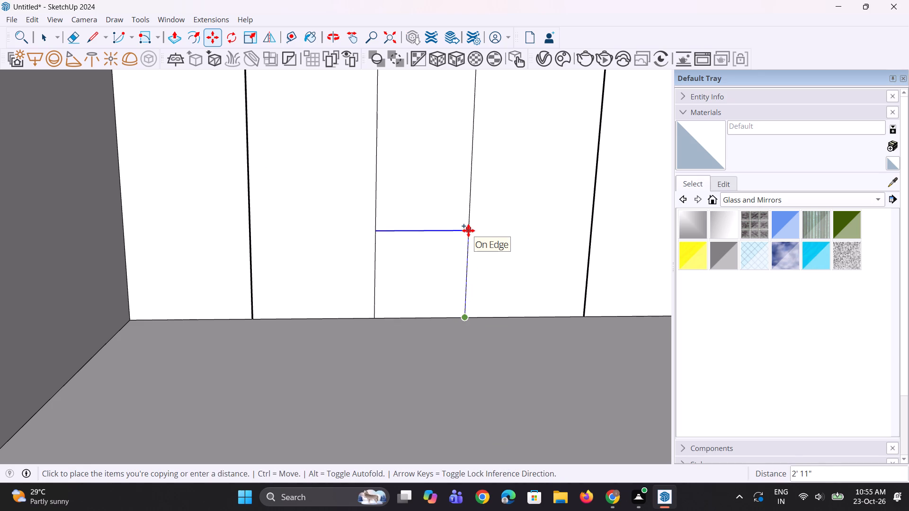
pyautogui.write("3'")
pyautogui.press('Return')
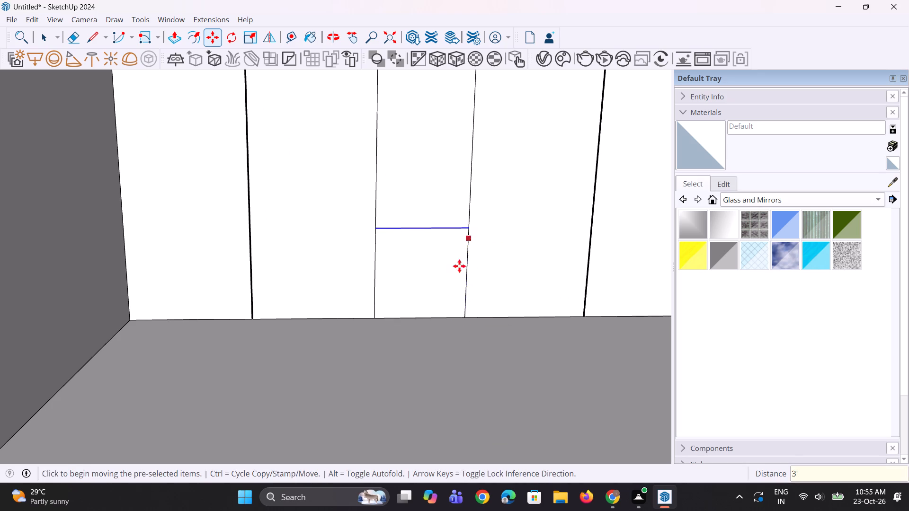
# Copy the horizontal dividing line in the third lower panel 3" downward to form a shelf strip.
pyautogui.scroll(-4, 445, 299)
pyautogui.scroll(1, 508, 302)
pyautogui.moveTo(507, 301); pyautogui.dragTo(478, 276, button='middle')
pyautogui.press('m')
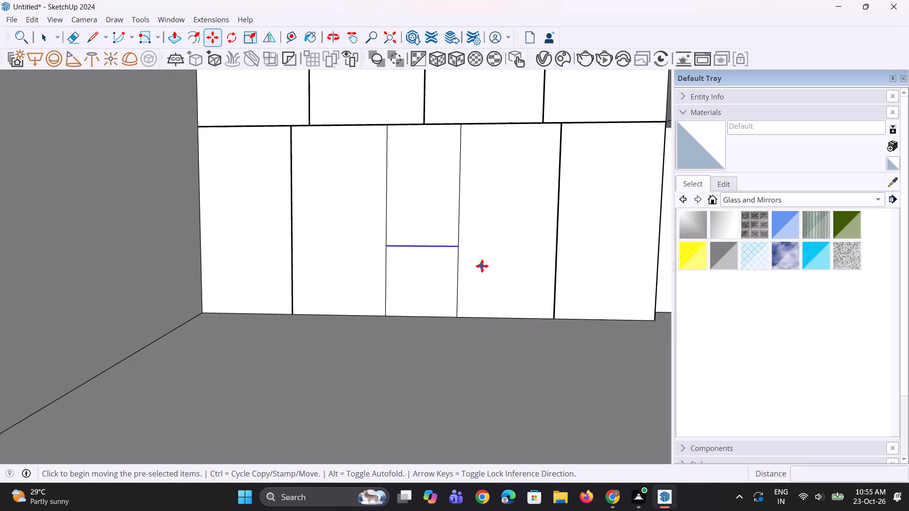
pyautogui.scroll(2, 482, 263)
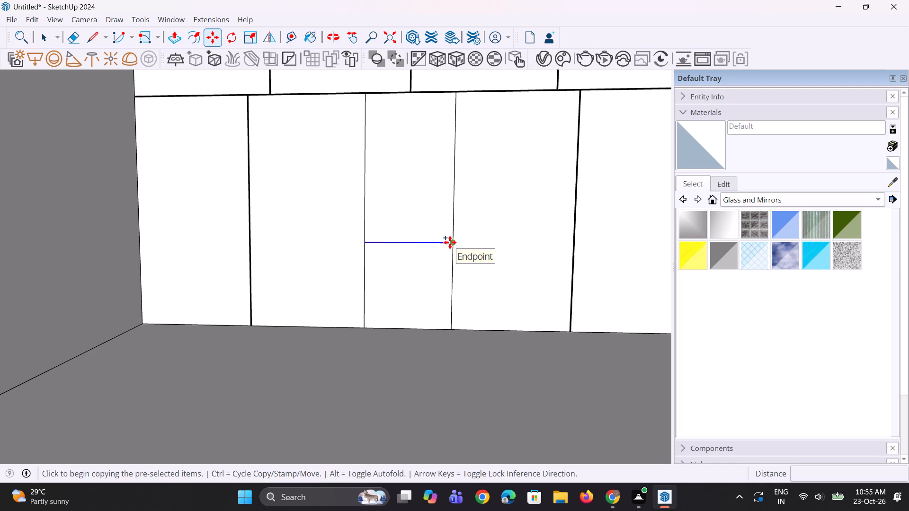
pyautogui.click(450, 242)
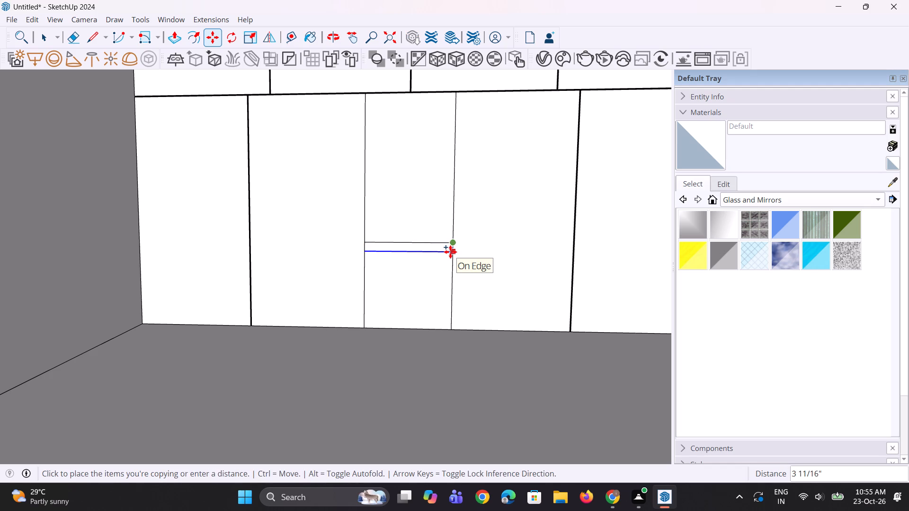
pyautogui.write('3"')
pyautogui.press('Return')
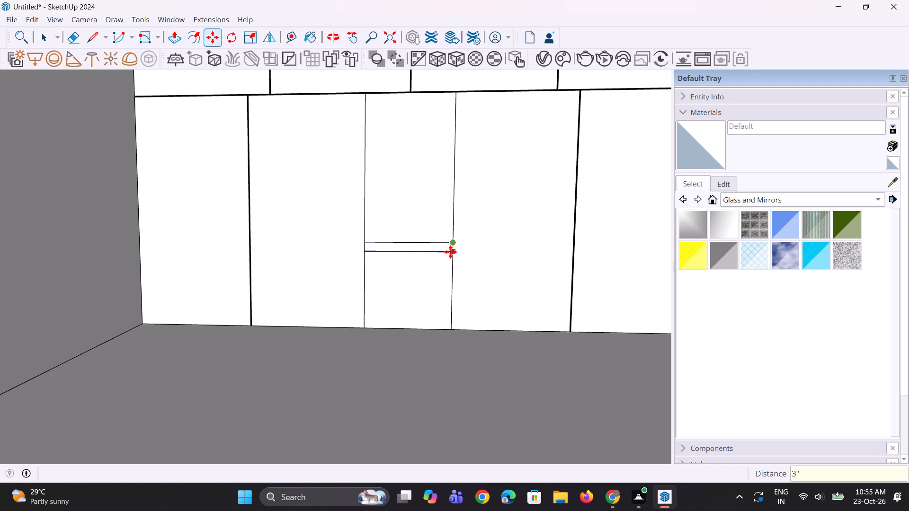
pyautogui.moveTo(441, 254); pyautogui.dragTo(449, 255, button='middle')
pyautogui.press('space')
pyautogui.press('space')
# Copy the shelf strip 5' up to the top of the third lower panel and divide the spacing by 3 for evenly spaced copies.
pyautogui.click(435, 247)
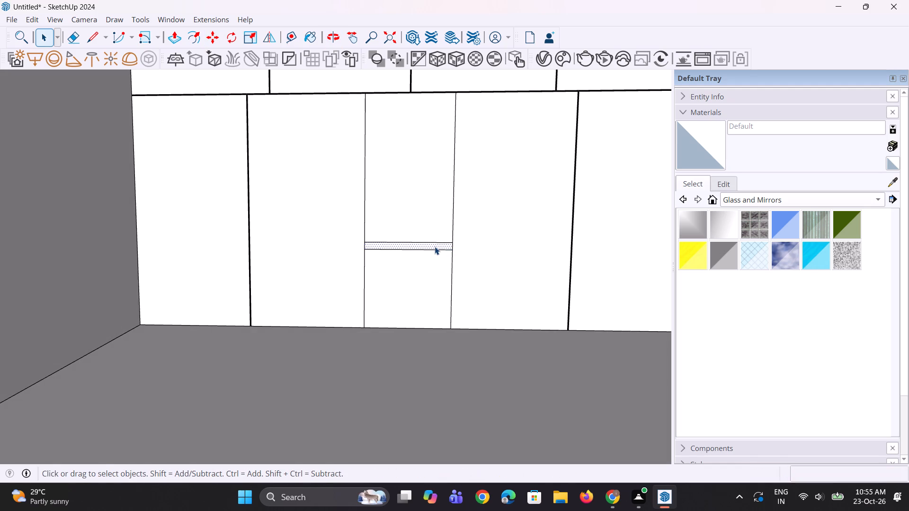
pyautogui.press('m')
pyautogui.scroll(1, 443, 245)
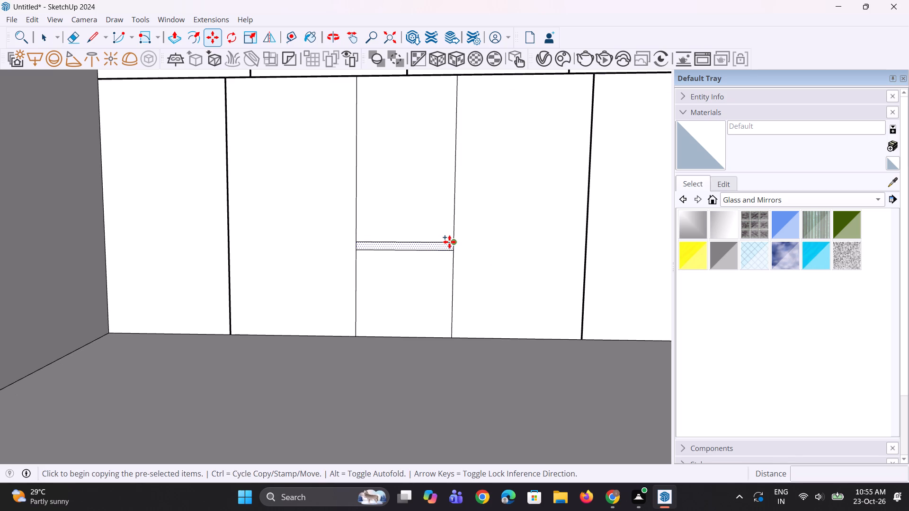
pyautogui.click(449, 242)
pyautogui.scroll(-3, 450, 196)
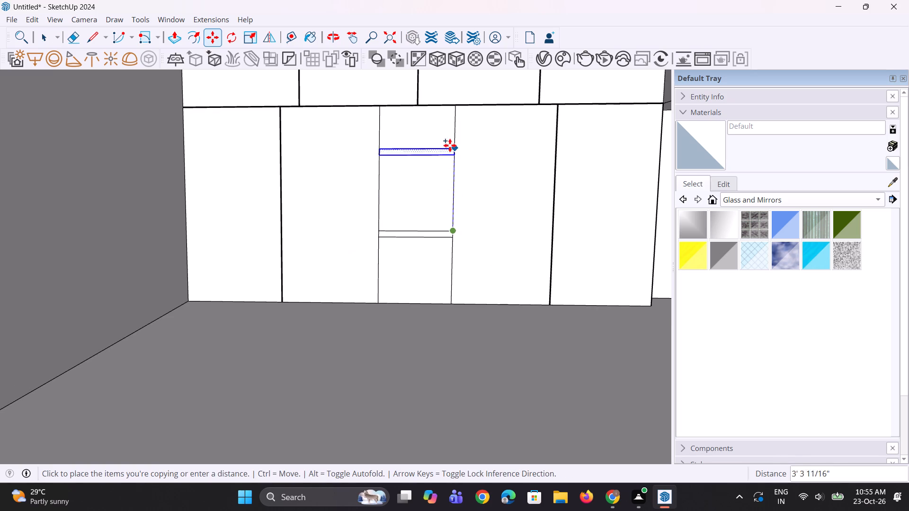
pyautogui.click(453, 111)
pyautogui.press('/')
pyautogui.press('3')
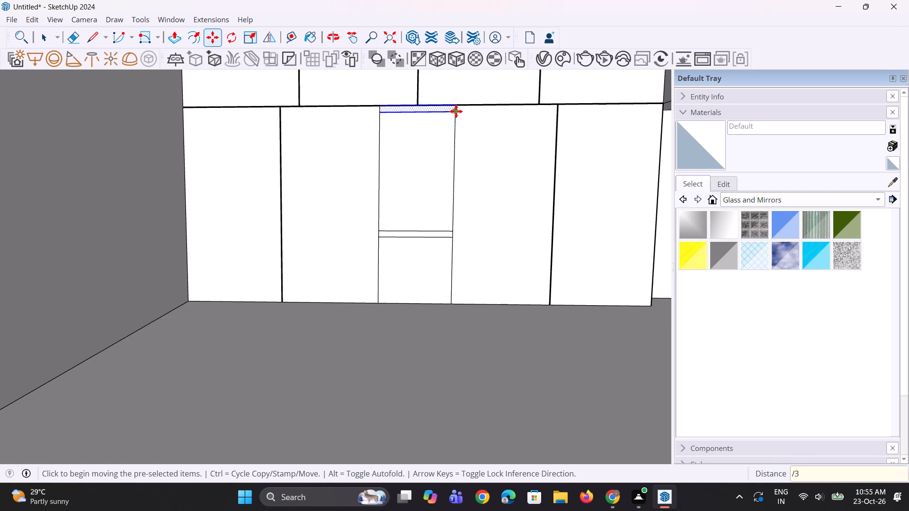
pyautogui.press('Return')
pyautogui.scroll(-4, 387, 238)
pyautogui.press('space')
pyautogui.press('space')
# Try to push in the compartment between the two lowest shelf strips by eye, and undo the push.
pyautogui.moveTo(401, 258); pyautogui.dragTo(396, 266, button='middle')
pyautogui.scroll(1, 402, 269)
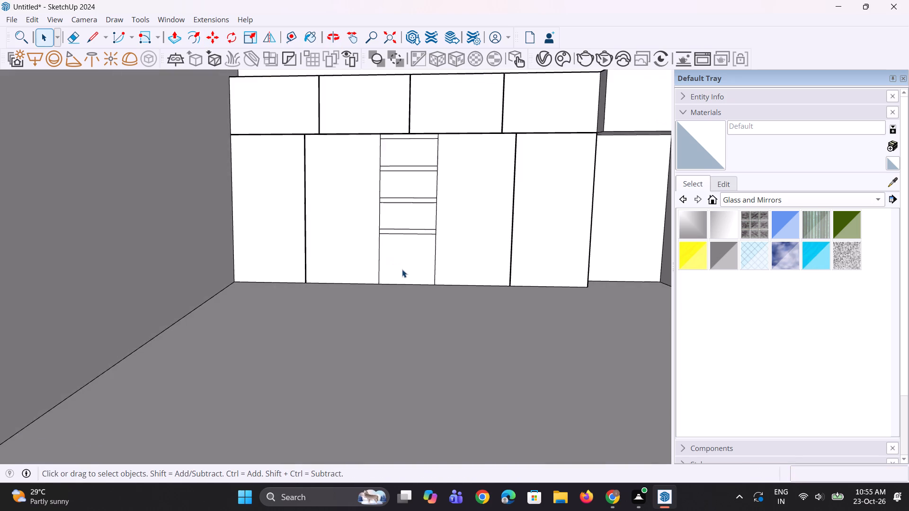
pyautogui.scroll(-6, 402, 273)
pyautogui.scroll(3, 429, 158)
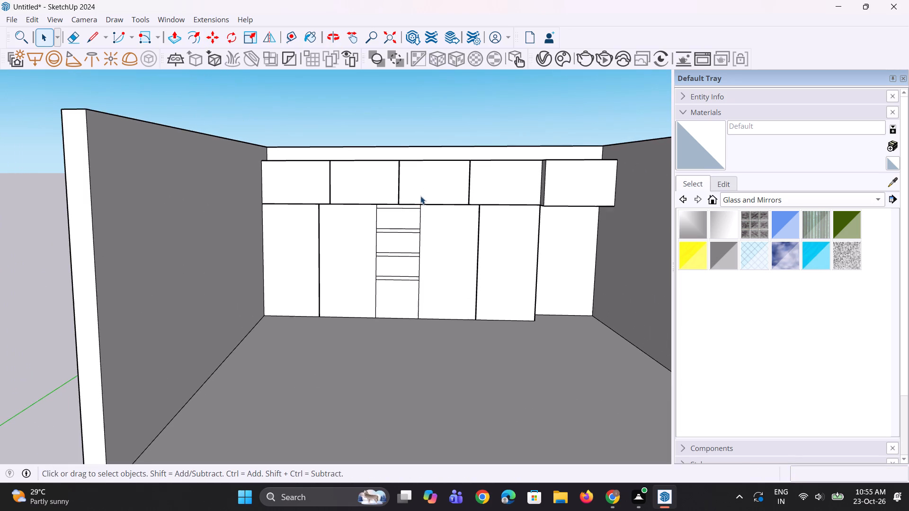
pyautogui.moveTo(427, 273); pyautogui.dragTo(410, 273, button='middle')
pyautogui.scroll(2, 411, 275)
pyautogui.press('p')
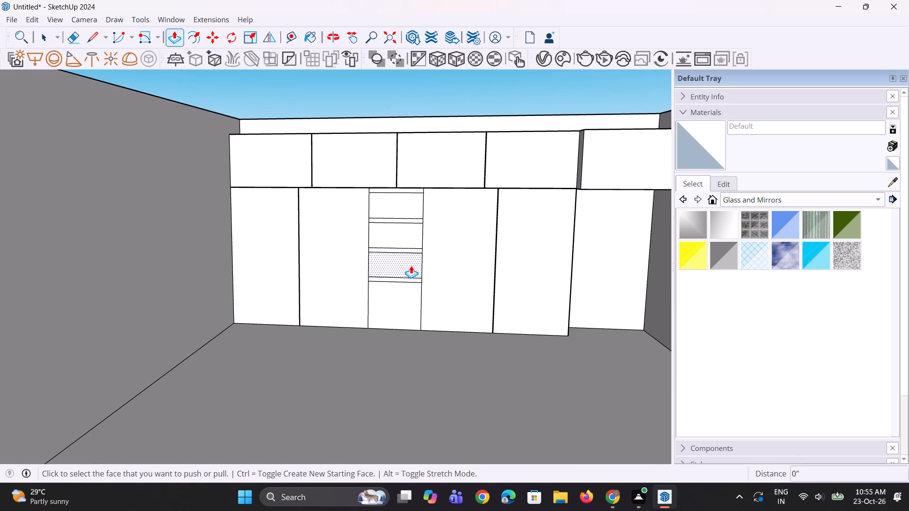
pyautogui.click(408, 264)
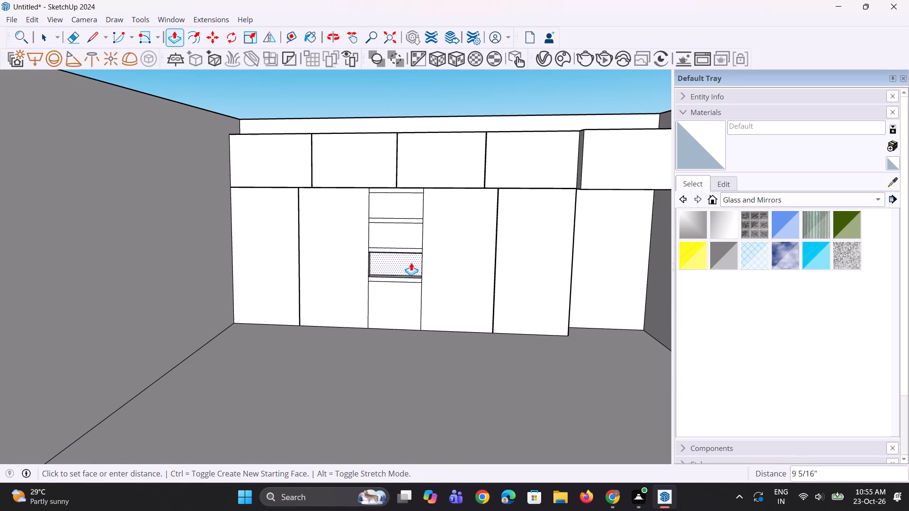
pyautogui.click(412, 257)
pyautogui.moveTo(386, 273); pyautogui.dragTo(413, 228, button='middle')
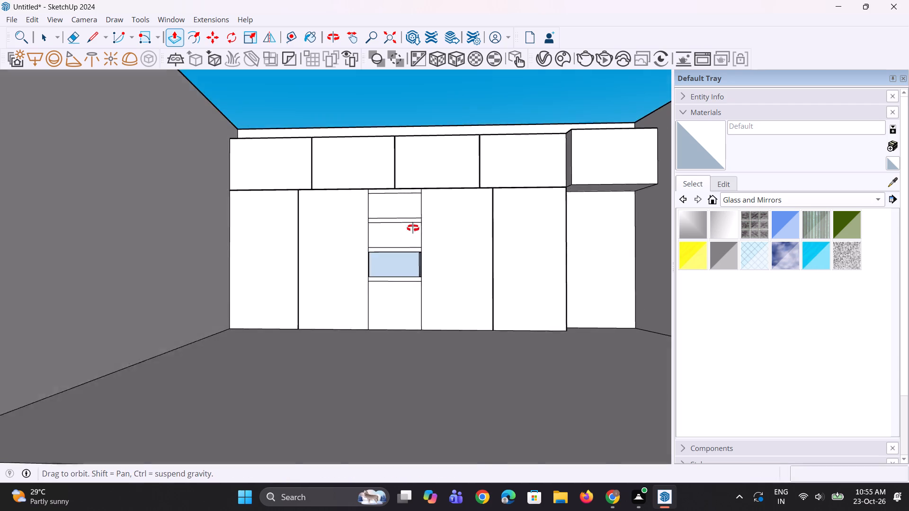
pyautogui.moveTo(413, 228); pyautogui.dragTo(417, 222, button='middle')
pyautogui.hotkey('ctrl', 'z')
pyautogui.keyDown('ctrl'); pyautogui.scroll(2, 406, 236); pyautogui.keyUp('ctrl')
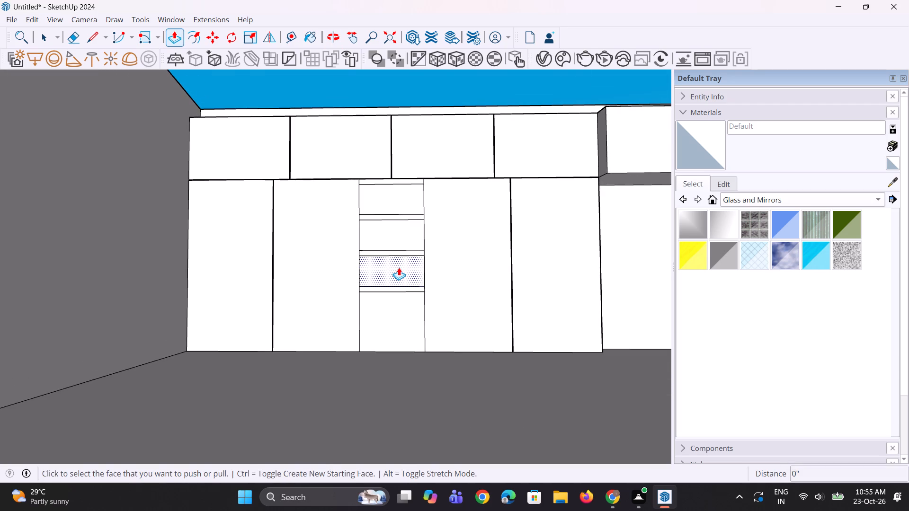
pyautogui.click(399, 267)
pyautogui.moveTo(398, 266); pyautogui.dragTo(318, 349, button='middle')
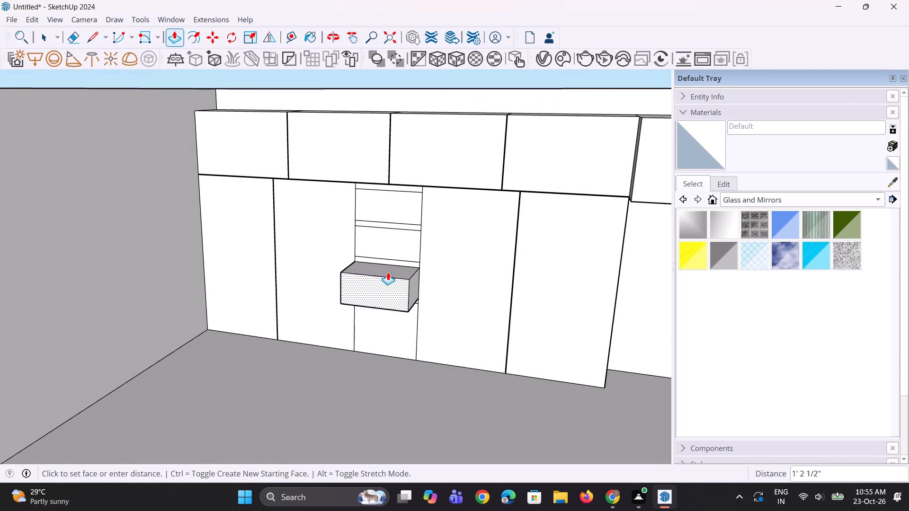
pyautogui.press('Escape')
# Push the lowest compartment between shelf strips in about 2' and repeat the same depth for the two compartments above it.
pyautogui.scroll(9, 396, 278)
pyautogui.click(386, 292)
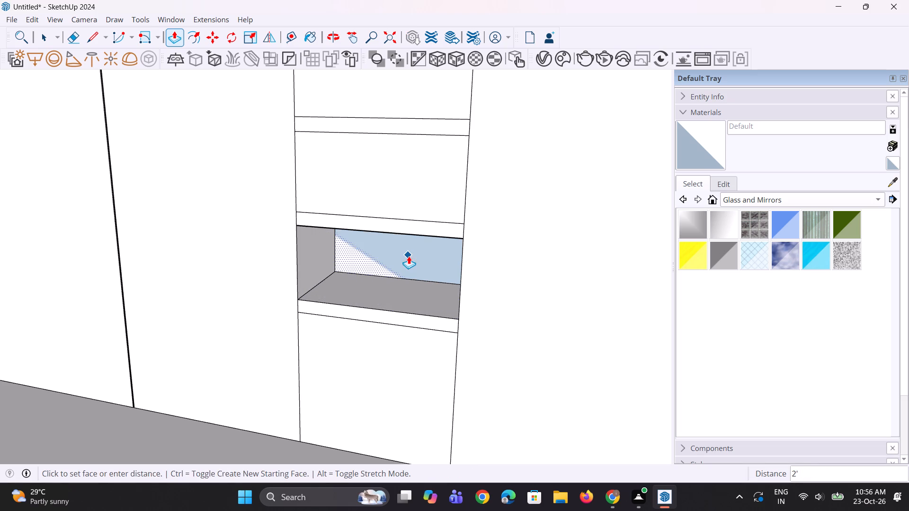
pyautogui.click(409, 262)
pyautogui.doubleClick(414, 198)
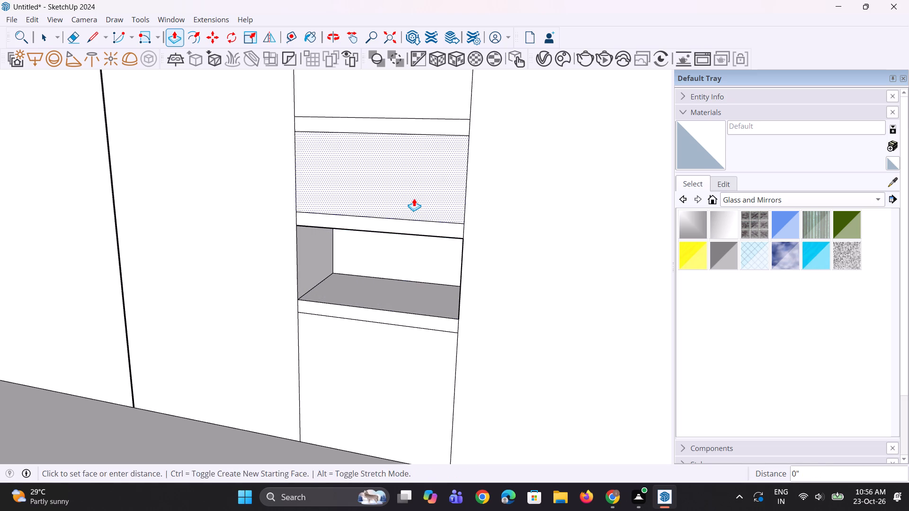
pyautogui.scroll(-4, 398, 314)
pyautogui.doubleClick(399, 174)
pyautogui.moveTo(389, 272); pyautogui.dragTo(457, 249, button='middle')
pyautogui.scroll(-9, 410, 262)
pyautogui.moveTo(403, 265); pyautogui.dragTo(410, 239, button='middle')
pyautogui.scroll(1, 403, 265)
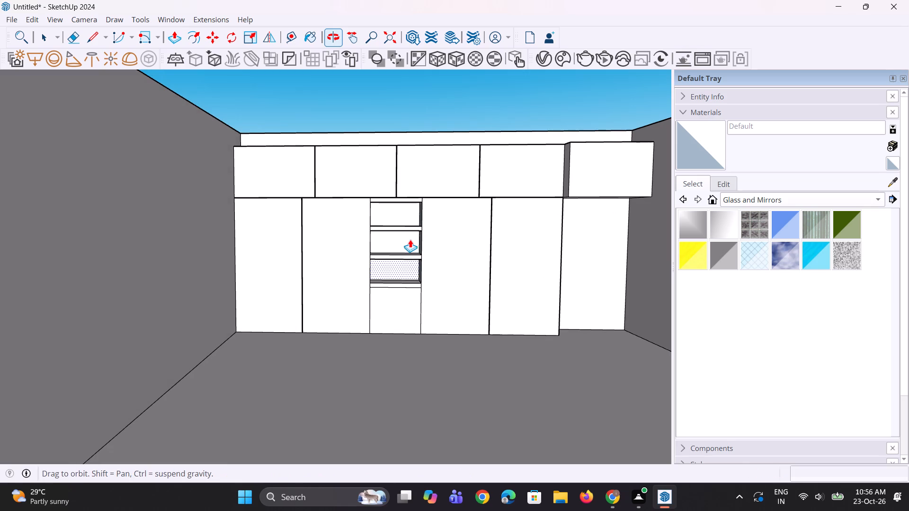
pyautogui.press('space')
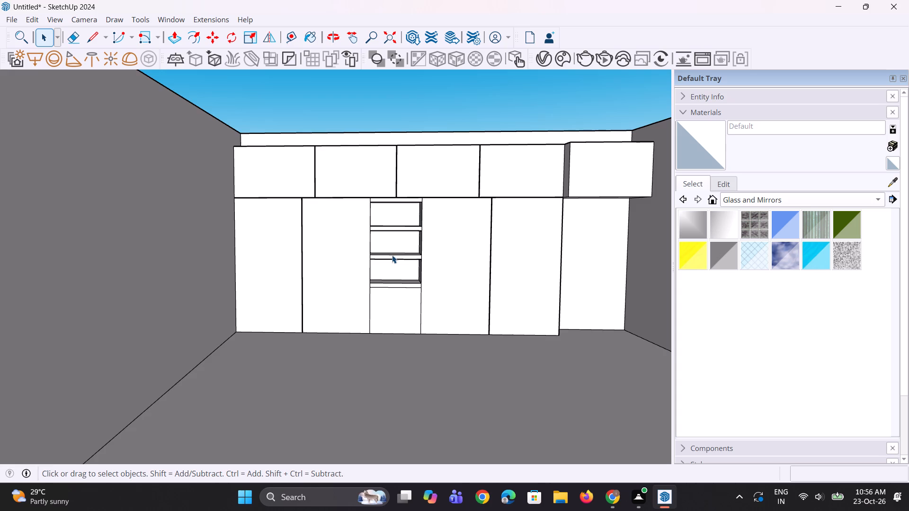
# Copy the top edge of the recessed panel beside the fifth lower panel about 1' 5" downward as a dividing line.
pyautogui.scroll(-2, 391, 255)
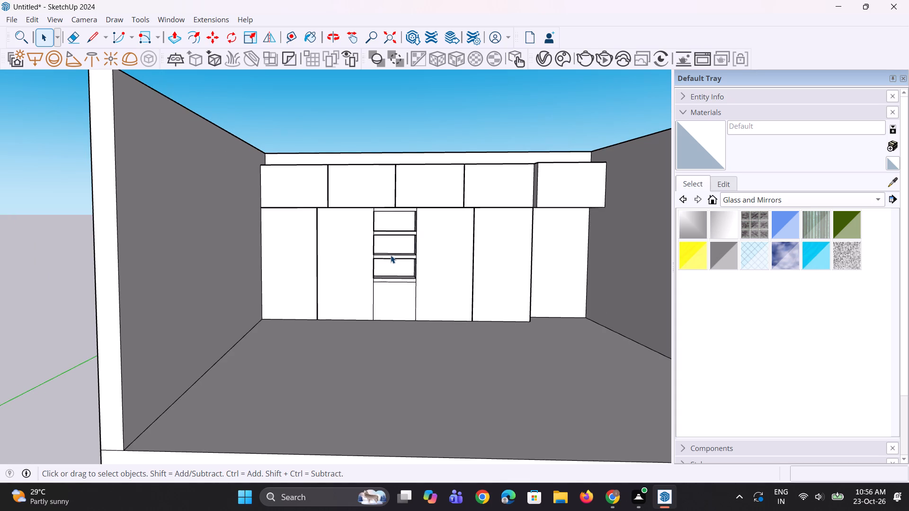
pyautogui.scroll(-2, 363, 255)
pyautogui.moveTo(494, 276); pyautogui.dragTo(463, 275, button='middle')
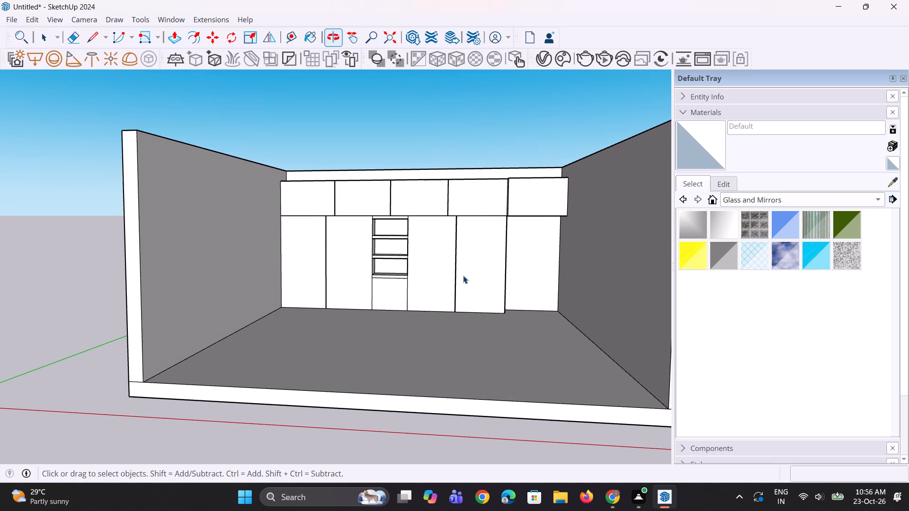
pyautogui.press('space')
pyautogui.press('space')
pyautogui.scroll(3, 544, 296)
pyautogui.moveTo(545, 296); pyautogui.dragTo(511, 250, button='middle')
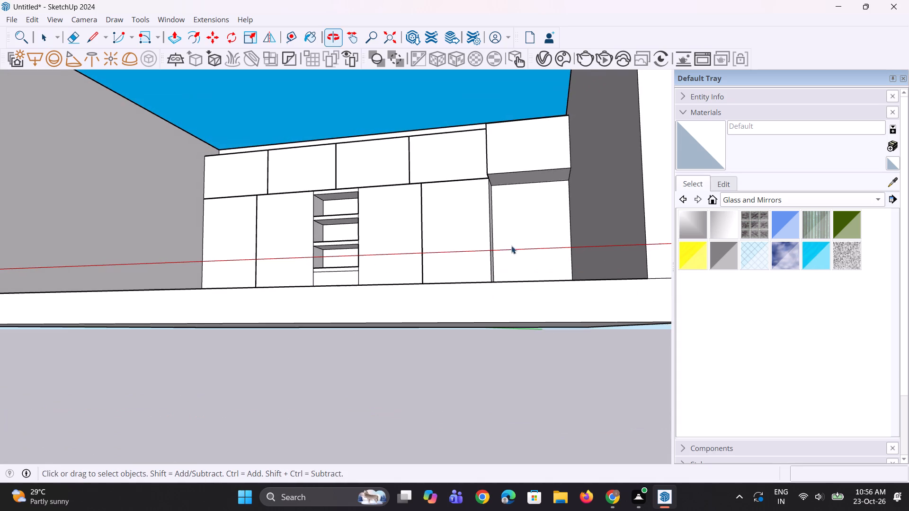
pyautogui.click(534, 183)
pyautogui.moveTo(470, 236); pyautogui.dragTo(480, 261, button='middle')
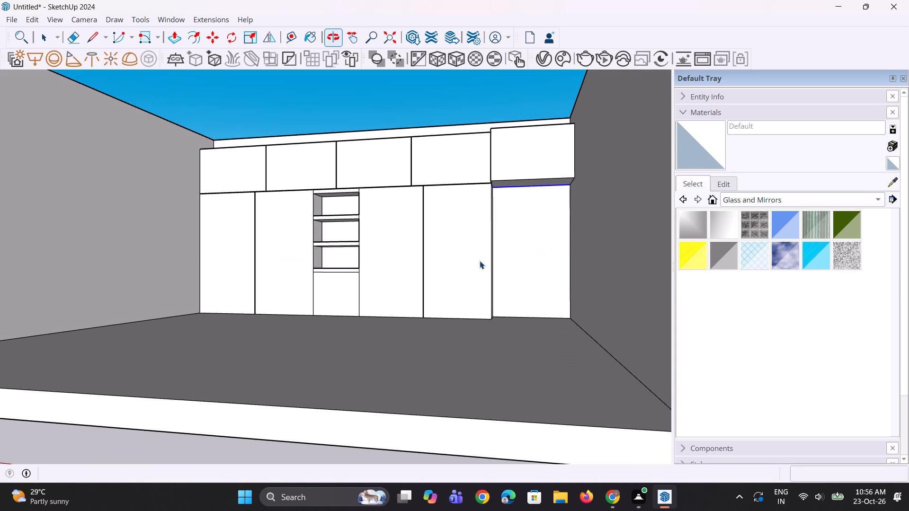
pyautogui.press('m')
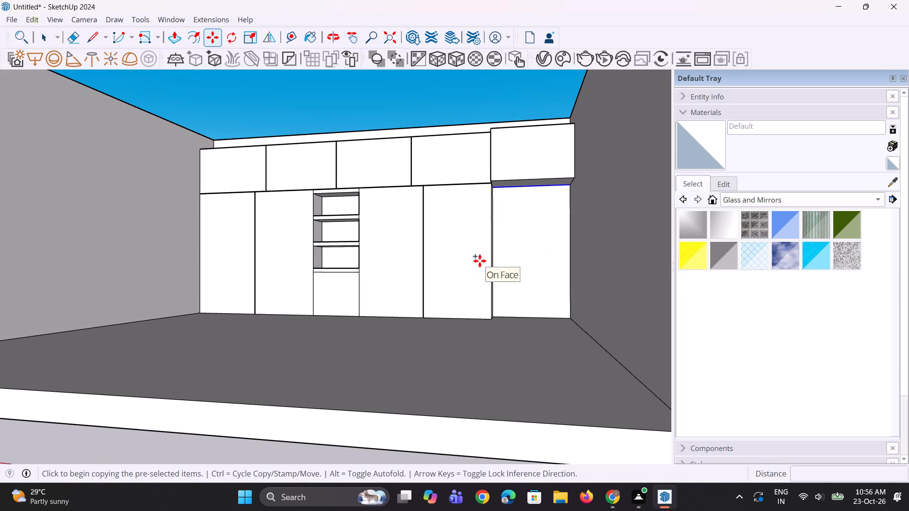
pyautogui.moveTo(490, 292); pyautogui.dragTo(498, 316, button='middle')
pyautogui.scroll(5, 551, 226)
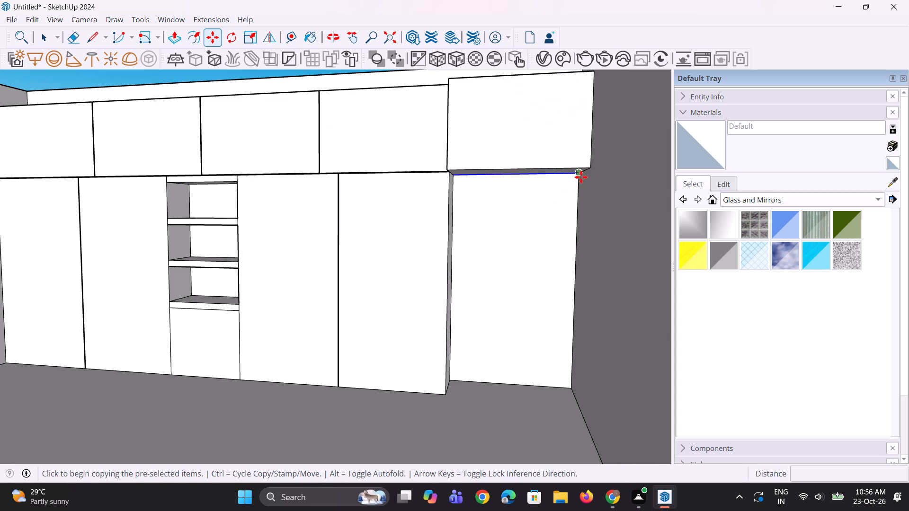
pyautogui.click(578, 177)
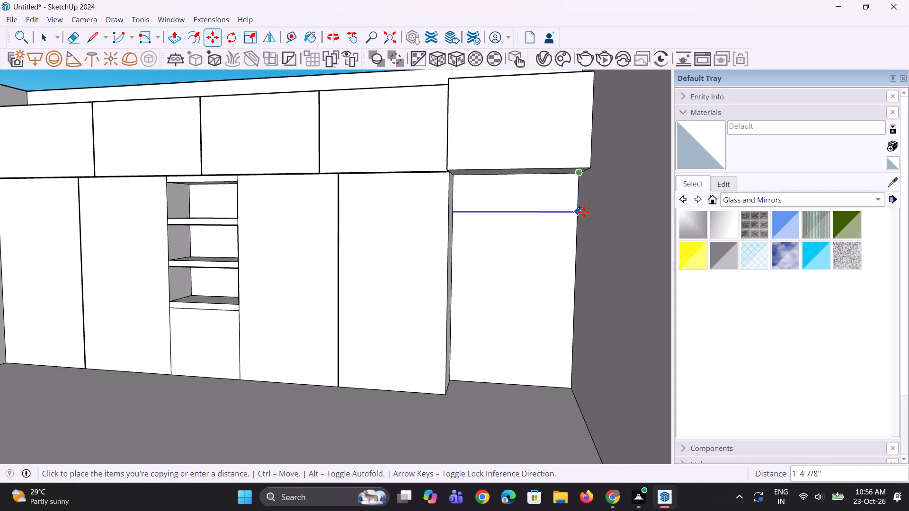
pyautogui.click(584, 212)
pyautogui.press('space')
pyautogui.press('space')
# Copy the floor edge of the recessed panel about 1' 7 1/2" upward as a second dividing line.
pyautogui.click(535, 383)
pyautogui.click(535, 388)
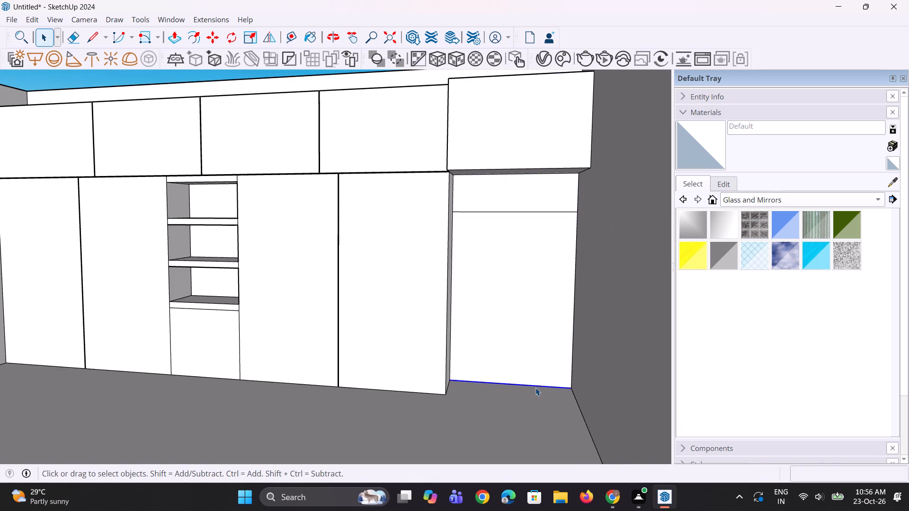
pyautogui.press('m')
pyautogui.click(573, 386)
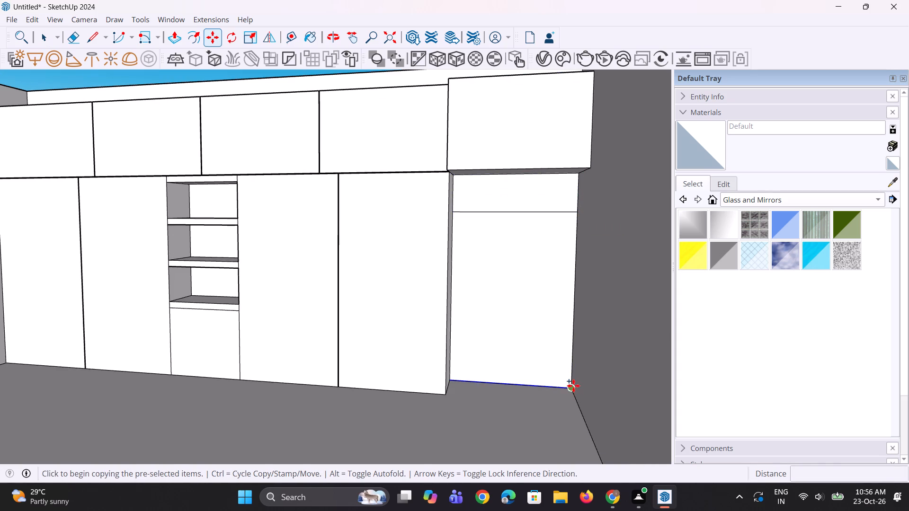
pyautogui.click(572, 346)
pyautogui.press('space')
pyautogui.press('space')
pyautogui.click(486, 410)
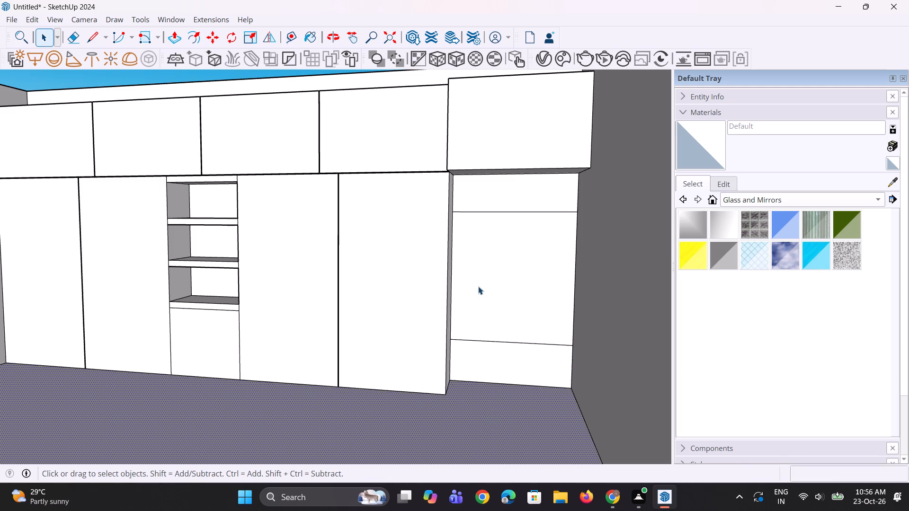
# Move the lower dividing line of the recessed panel slightly downward.
pyautogui.scroll(1, 510, 351)
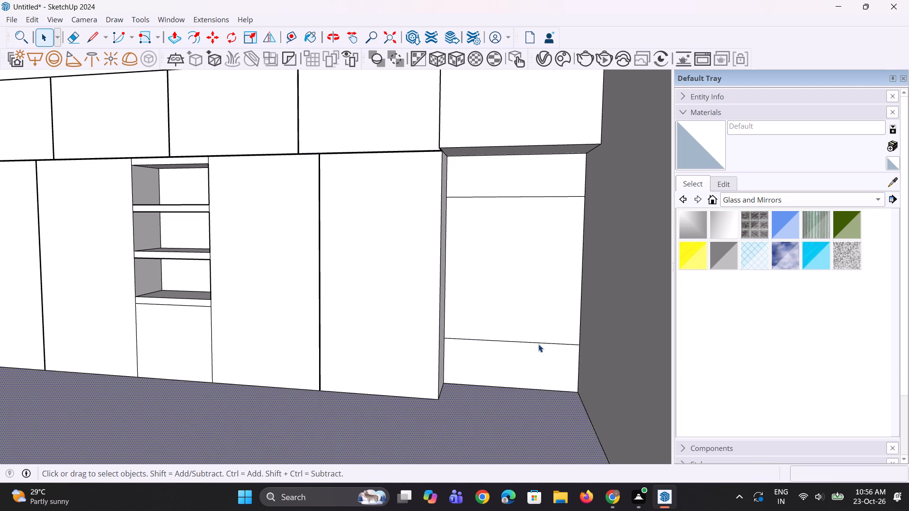
pyautogui.click(538, 344)
pyautogui.scroll(1, 569, 348)
pyautogui.press('m')
pyautogui.scroll(1, 571, 350)
pyautogui.click(581, 346)
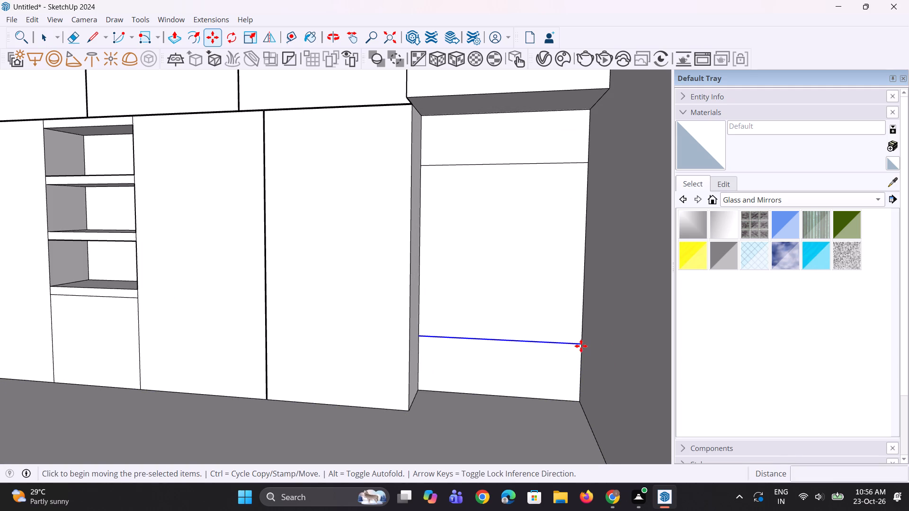
pyautogui.click(582, 352)
pyautogui.press('space')
pyautogui.press('space')
pyautogui.click(526, 406)
# Copy the middle recess section's vertical edge beside the fifth lower panel about 1' 11 7/8" toward the side wall.
pyautogui.scroll(-3, 481, 383)
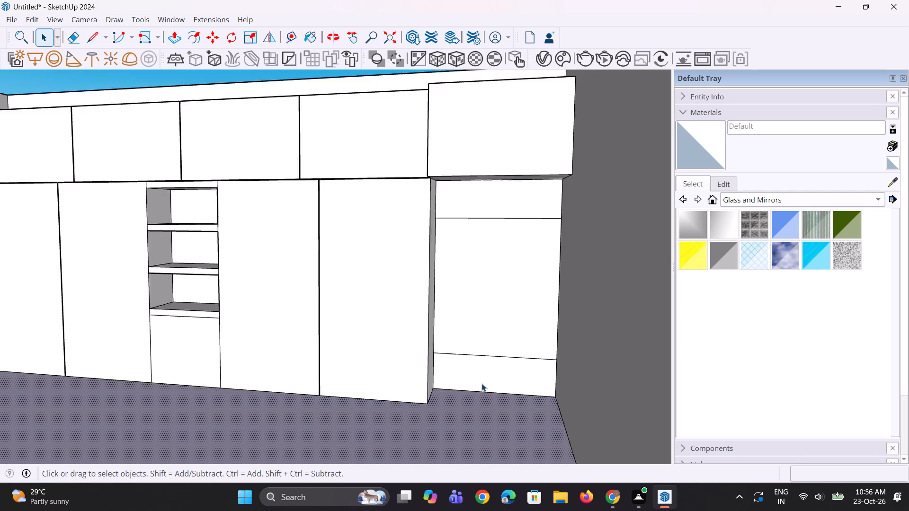
pyautogui.scroll(-2, 481, 383)
pyautogui.scroll(3, 469, 363)
pyautogui.click(437, 314)
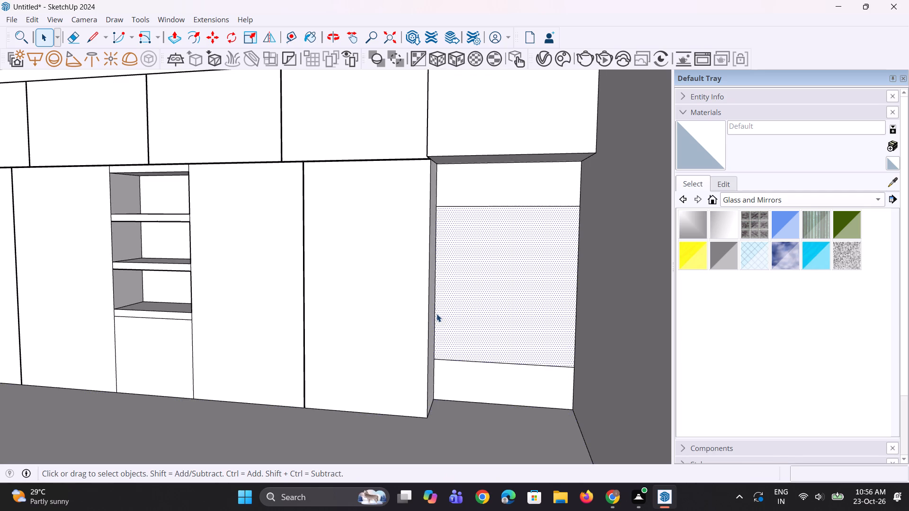
pyautogui.click(436, 321)
pyautogui.press('m')
pyautogui.scroll(1, 443, 349)
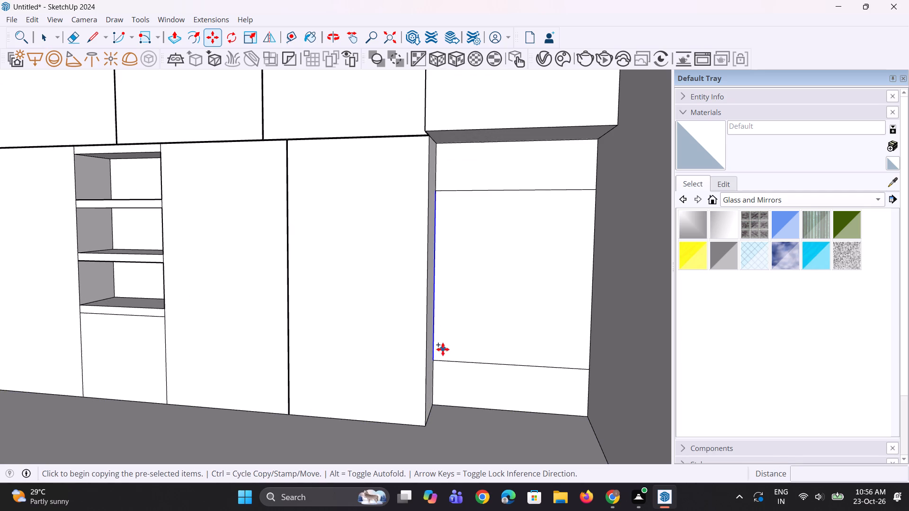
pyautogui.click(437, 359)
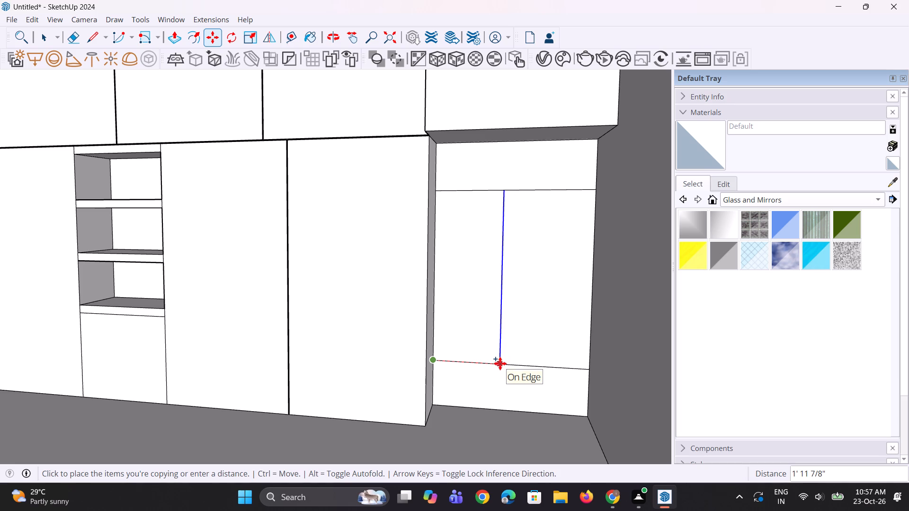
pyautogui.click(500, 363)
pyautogui.moveTo(535, 363); pyautogui.dragTo(556, 353, button='middle')
pyautogui.press('space')
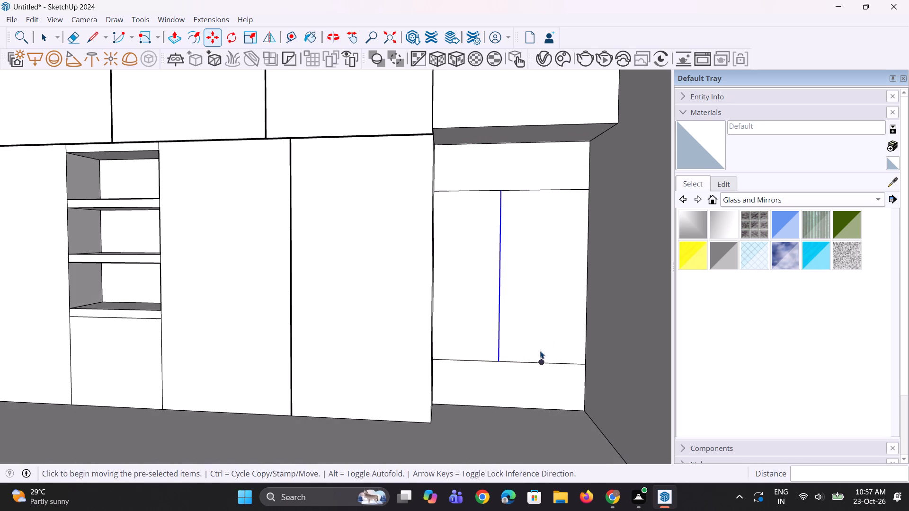
pyautogui.press('space')
# Copy the new vertical line about 3" toward the side wall, forming a narrow strip in the middle recess section.
pyautogui.press('m')
pyautogui.keyDown('ctrl'); pyautogui.scroll(2, 523, 347); pyautogui.keyUp('ctrl')
pyautogui.scroll(2, 522, 347)
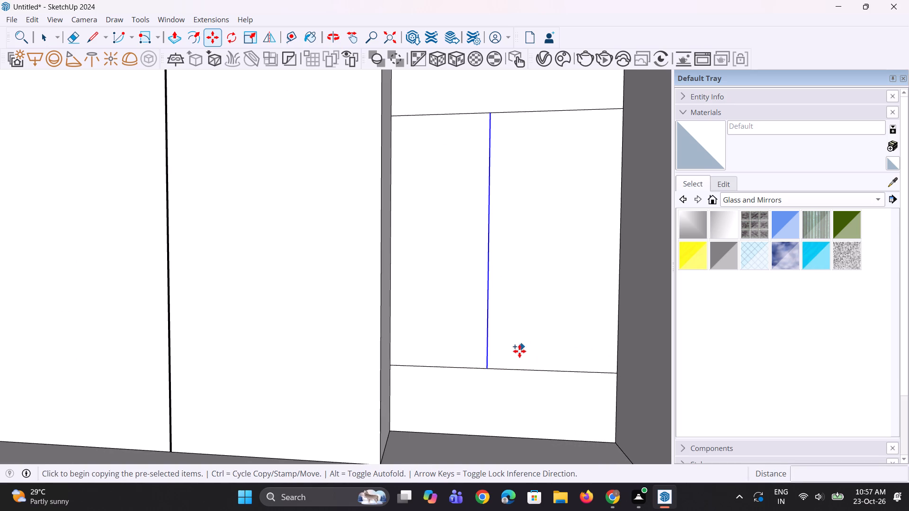
pyautogui.click(489, 369)
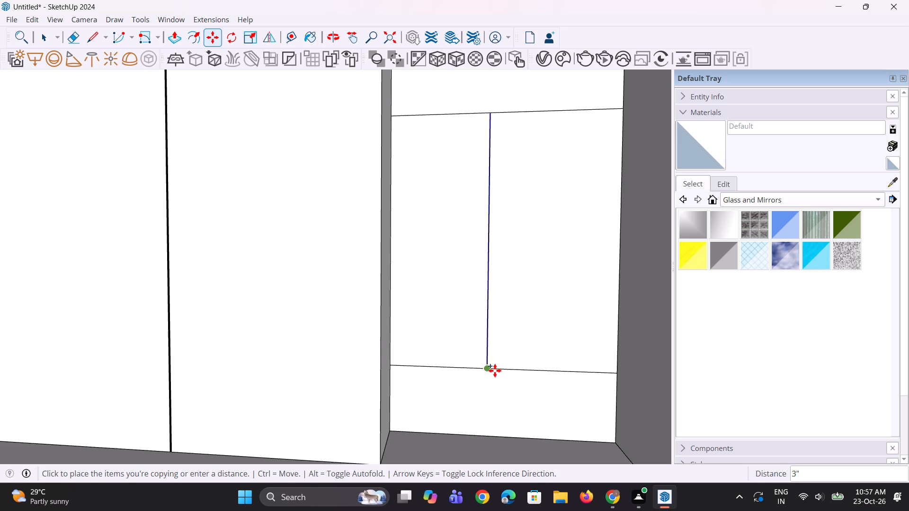
pyautogui.click(495, 370)
pyautogui.scroll(-4, 495, 370)
pyautogui.press('space')
pyautogui.press('space')
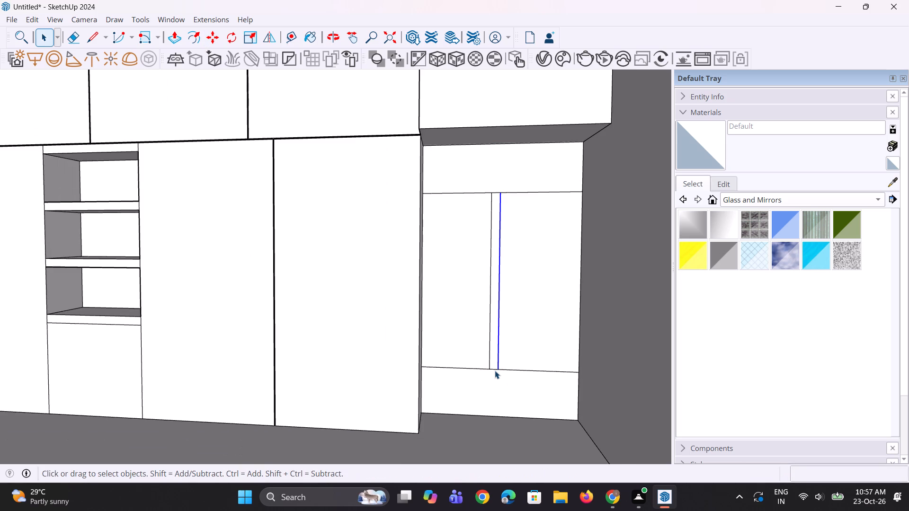
# Examine the whole cabinet wall and the divided recess from farther away and from above.
pyautogui.scroll(-4, 495, 370)
pyautogui.moveTo(494, 366); pyautogui.dragTo(491, 344, button='middle')
pyautogui.scroll(-4, 453, 371)
pyautogui.click(490, 131)
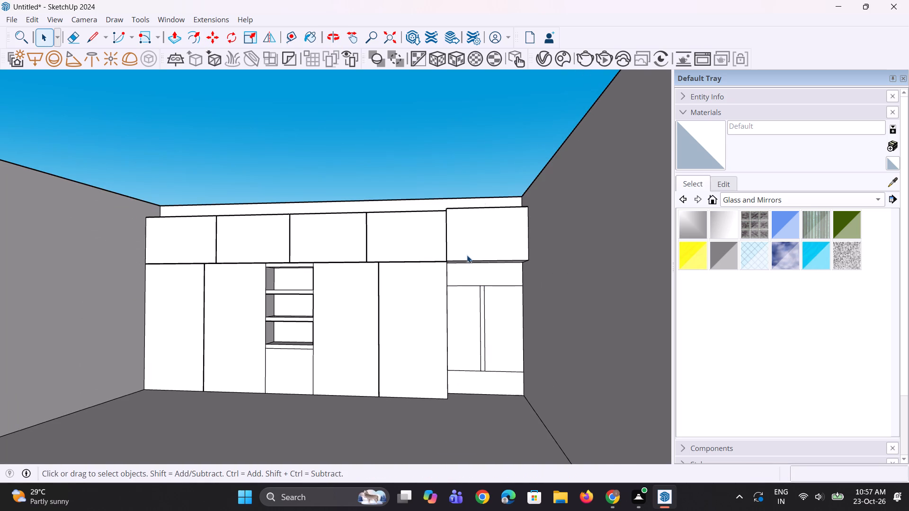
pyautogui.moveTo(466, 264); pyautogui.dragTo(475, 321, button='middle')
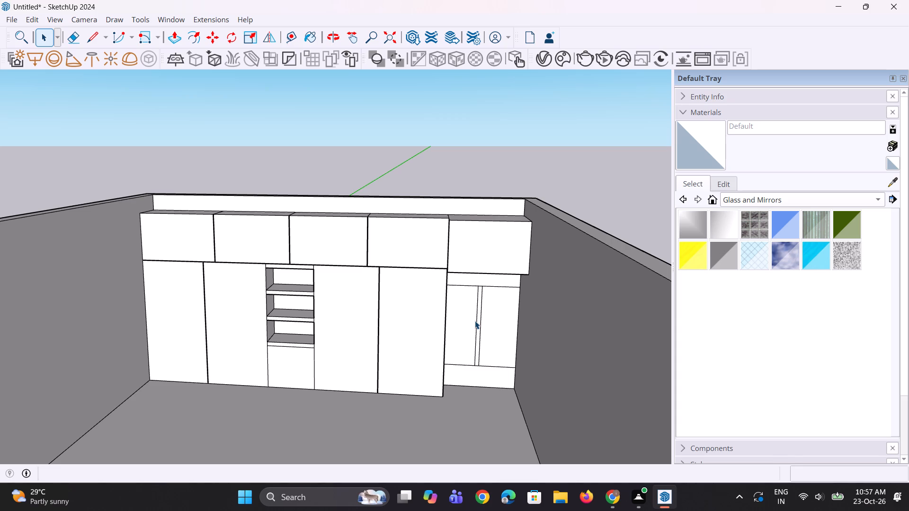
pyautogui.scroll(-4, 514, 255)
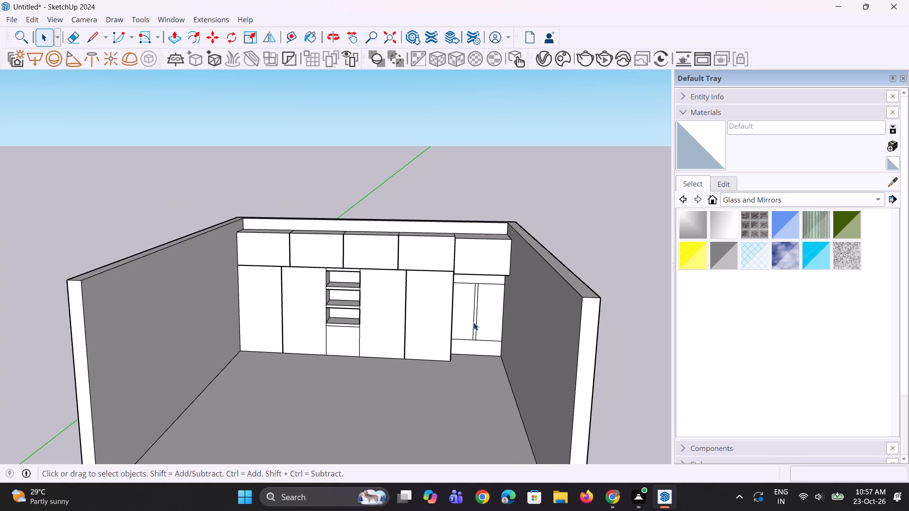
pyautogui.moveTo(473, 322); pyautogui.dragTo(468, 309, button='middle')
pyautogui.scroll(6, 476, 292)
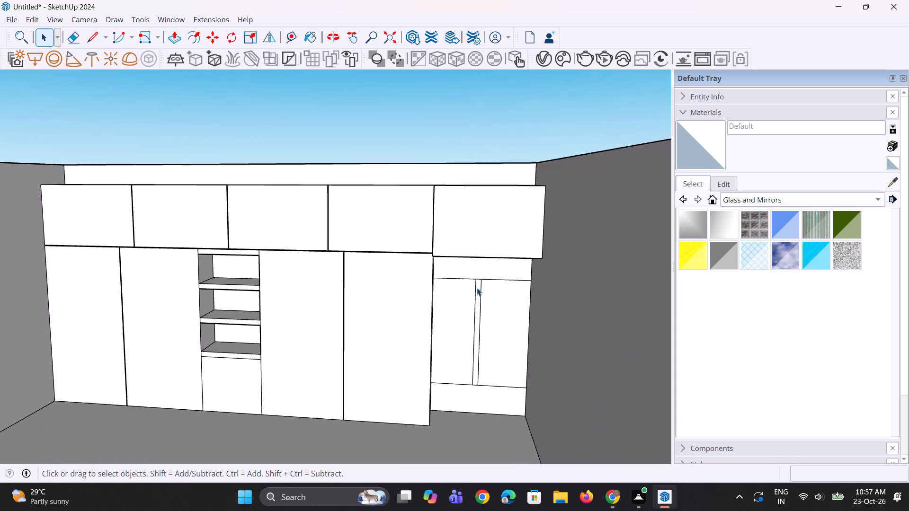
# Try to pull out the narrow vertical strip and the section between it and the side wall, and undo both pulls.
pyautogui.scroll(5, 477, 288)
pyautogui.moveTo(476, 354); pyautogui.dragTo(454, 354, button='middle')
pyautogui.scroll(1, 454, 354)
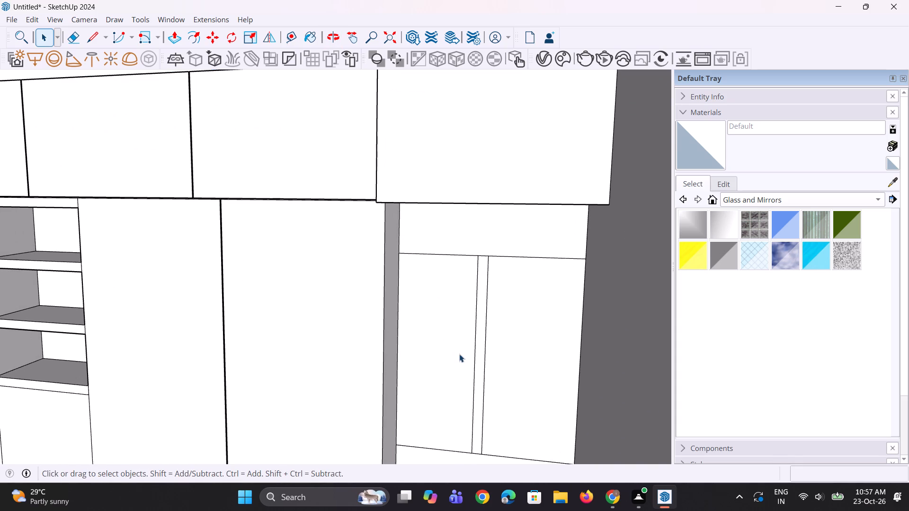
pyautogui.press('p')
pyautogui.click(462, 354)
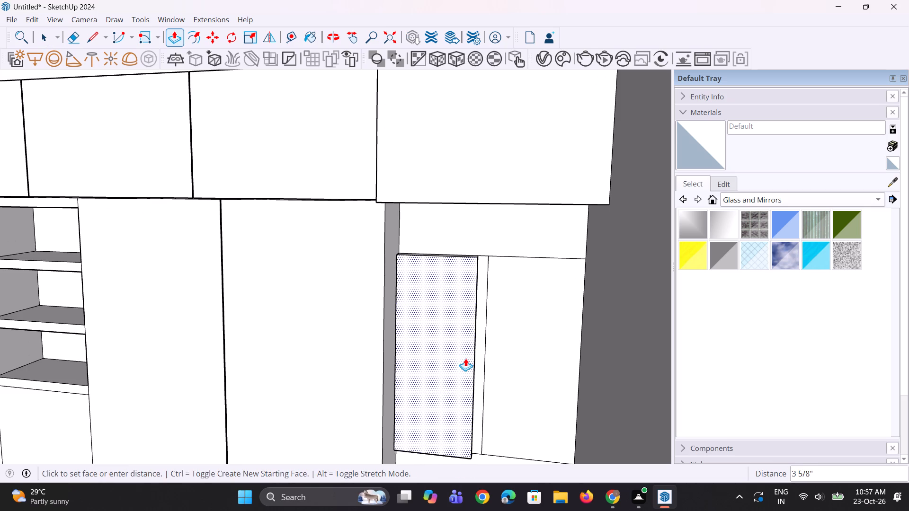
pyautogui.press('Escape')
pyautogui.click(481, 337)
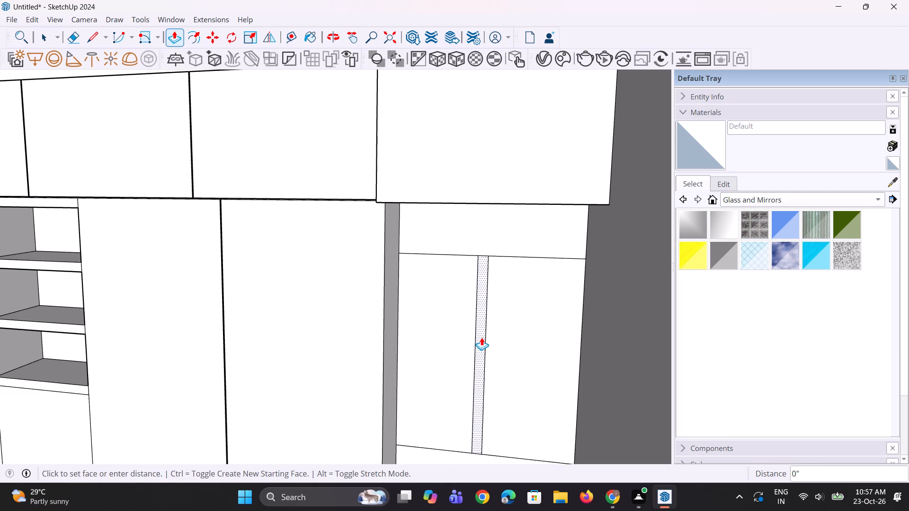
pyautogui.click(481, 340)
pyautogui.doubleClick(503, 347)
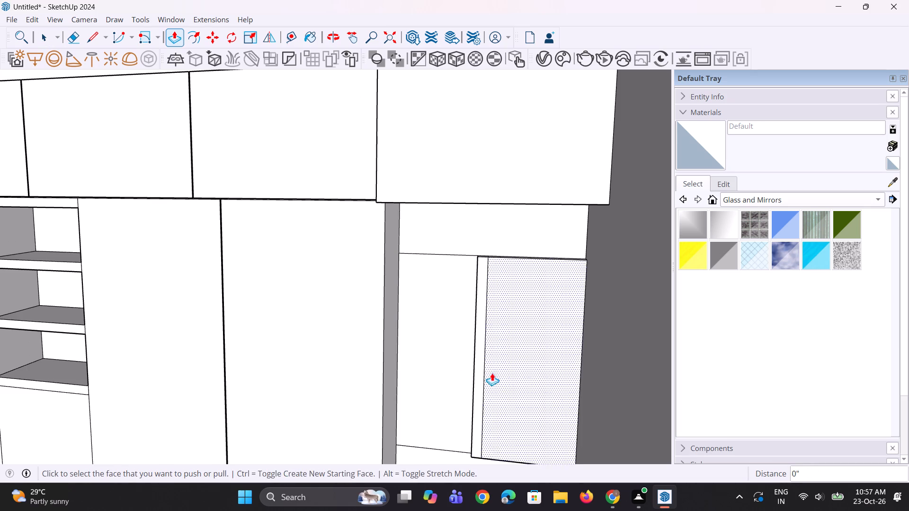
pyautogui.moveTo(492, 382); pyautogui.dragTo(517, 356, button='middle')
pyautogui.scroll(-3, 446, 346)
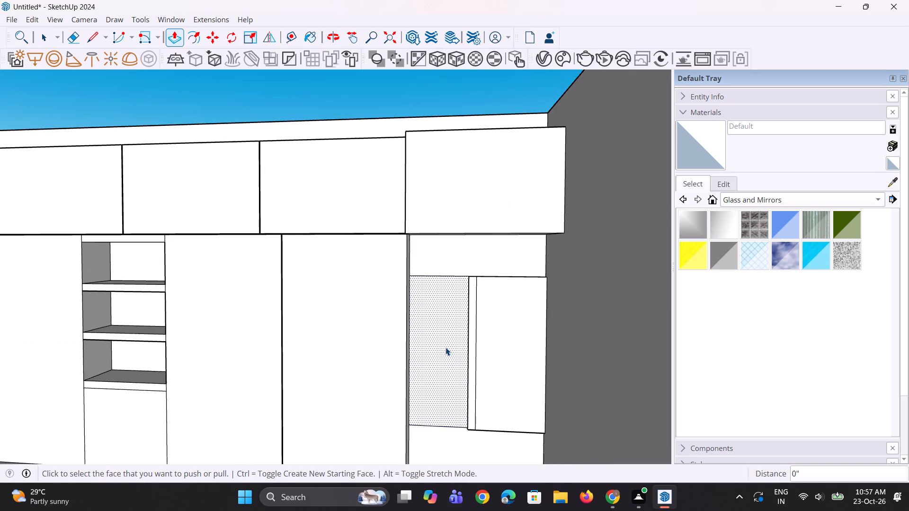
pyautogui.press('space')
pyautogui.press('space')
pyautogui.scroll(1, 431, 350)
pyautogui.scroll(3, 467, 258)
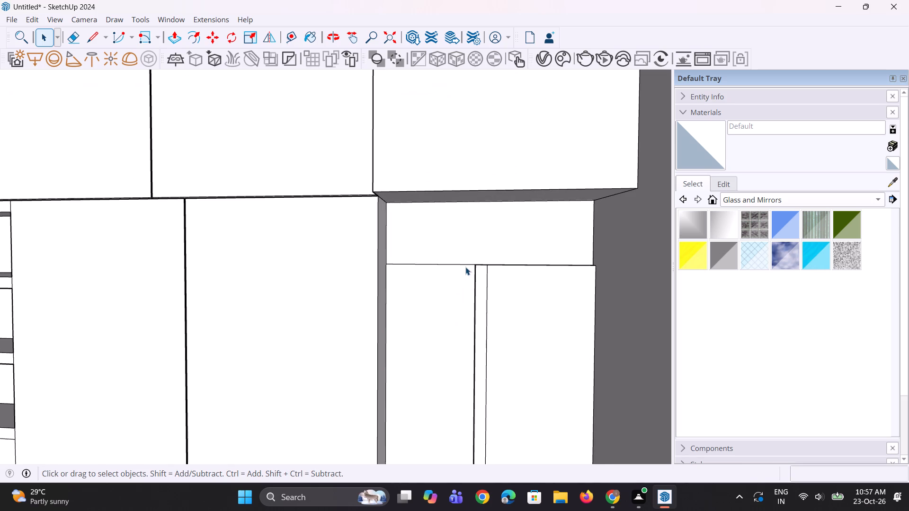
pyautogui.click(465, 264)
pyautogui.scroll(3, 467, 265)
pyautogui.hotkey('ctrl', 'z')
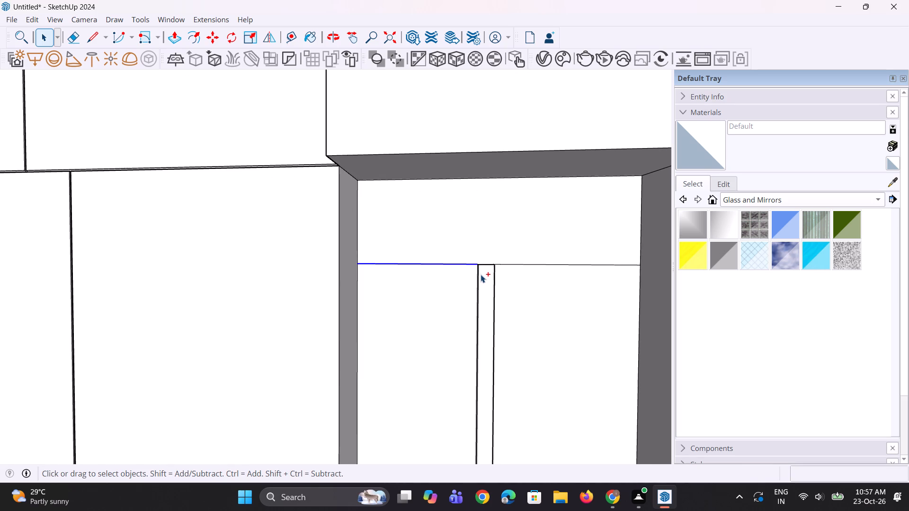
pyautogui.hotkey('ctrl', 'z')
# Copy the full width of the recess's upper dividing line 0.5" upward.
pyautogui.keyDown('ctrl'); pyautogui.click(485, 264); pyautogui.keyUp('ctrl')
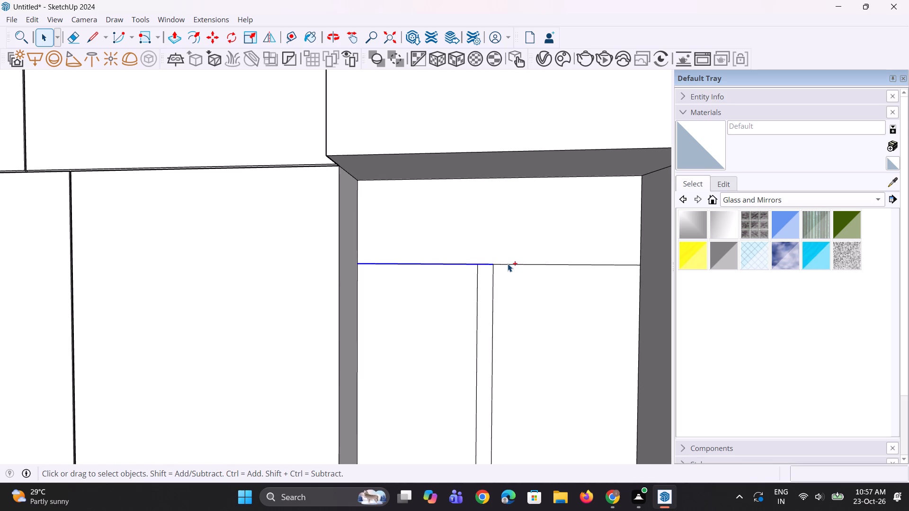
pyautogui.keyDown('ctrl'); pyautogui.click(508, 264); pyautogui.keyUp('ctrl')
pyautogui.press('m')
pyautogui.scroll(1, 348, 267)
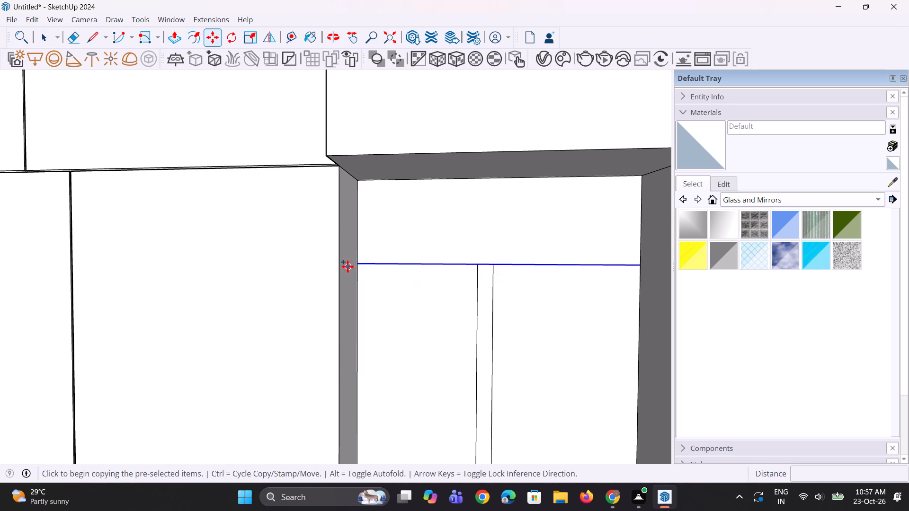
pyautogui.scroll(1, 348, 266)
pyautogui.click(358, 263)
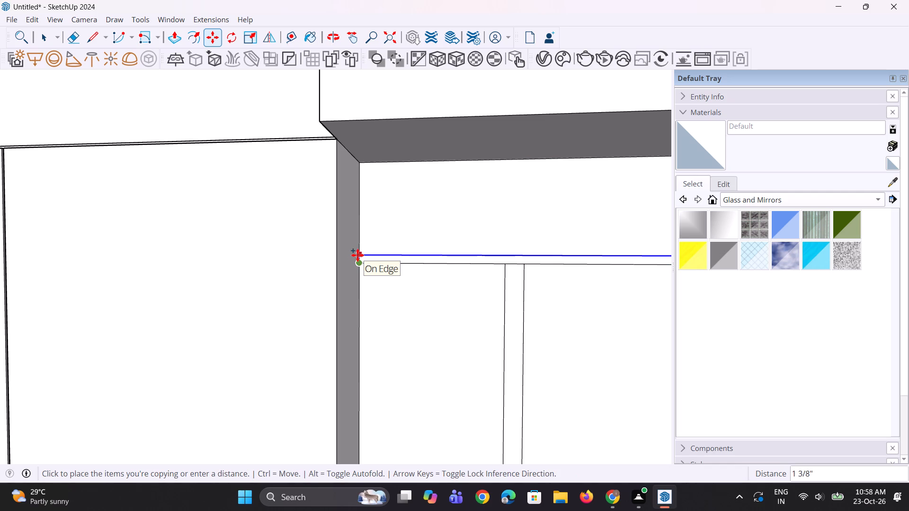
pyautogui.write('0.5')
pyautogui.hotkey('shift', '"')
pyautogui.press('Return')
pyautogui.scroll(-9, 379, 249)
pyautogui.press('space')
pyautogui.press('space')
# Copy all segments of the recess's lower dividing line about 1/2" downward.
pyautogui.scroll(1, 429, 402)
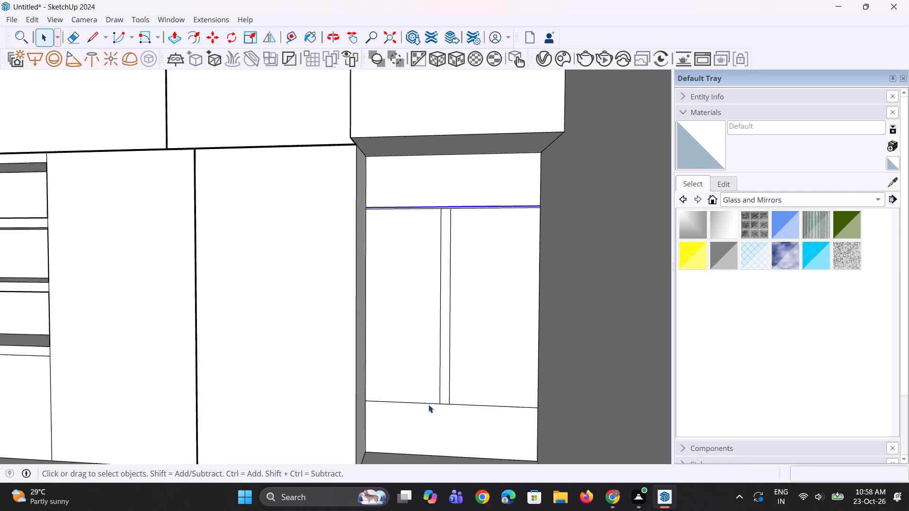
pyautogui.scroll(2, 428, 405)
pyautogui.click(428, 402)
pyautogui.scroll(2, 446, 411)
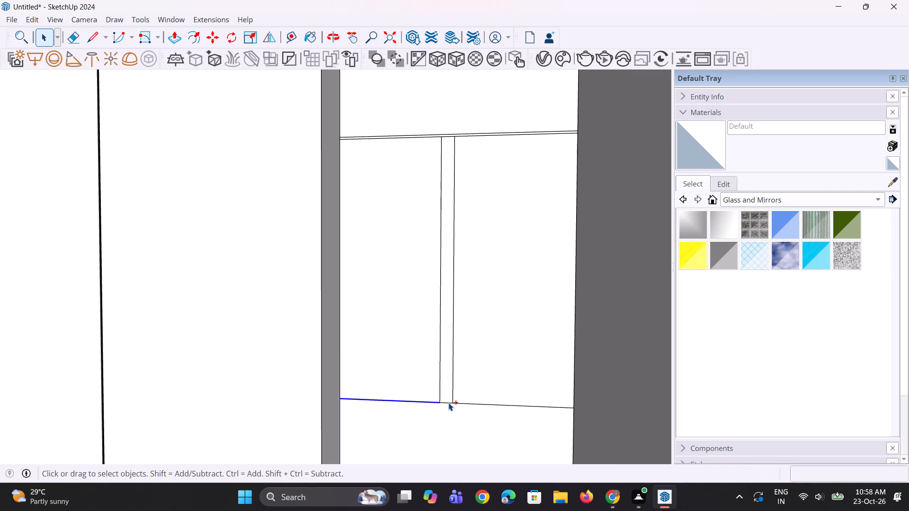
pyautogui.keyDown('ctrl'); pyautogui.click(448, 403); pyautogui.keyUp('ctrl')
pyautogui.keyDown('ctrl'); pyautogui.click(465, 402); pyautogui.keyUp('ctrl')
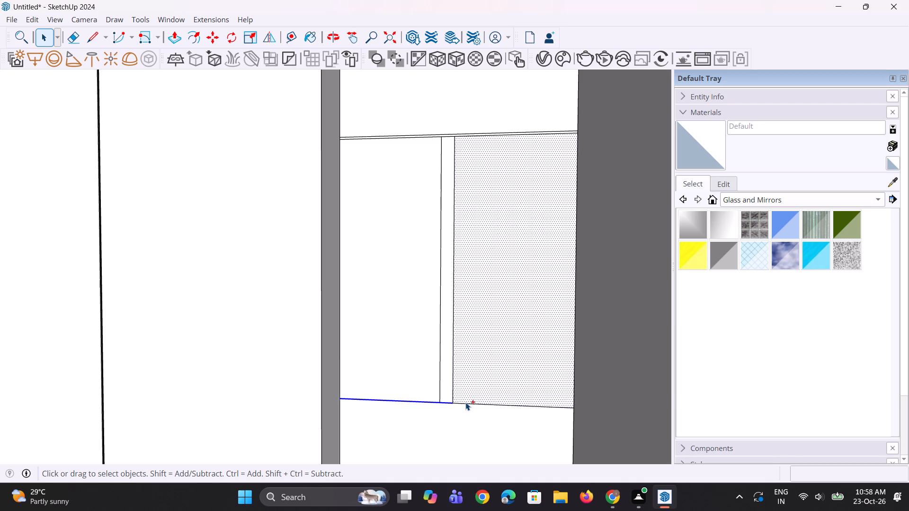
pyautogui.click(463, 403)
pyautogui.scroll(2, 448, 402)
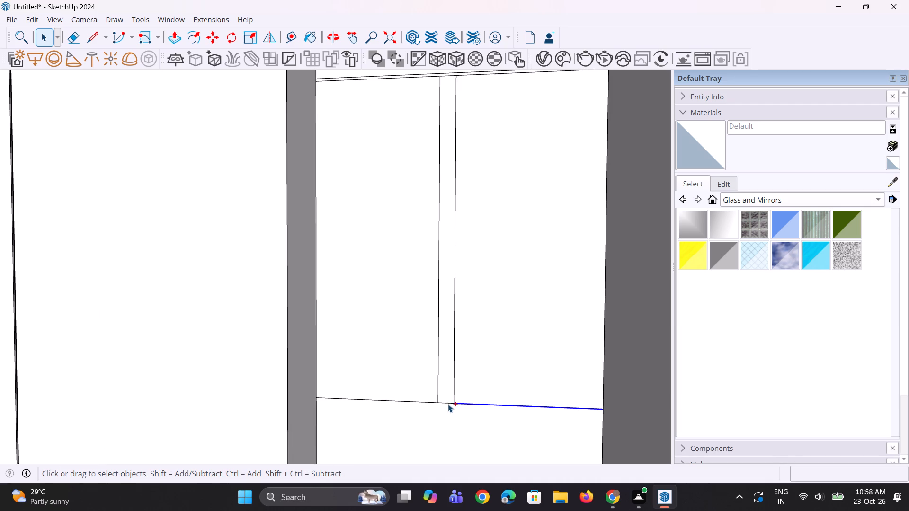
pyautogui.keyDown('ctrl'); pyautogui.click(449, 402); pyautogui.keyUp('ctrl')
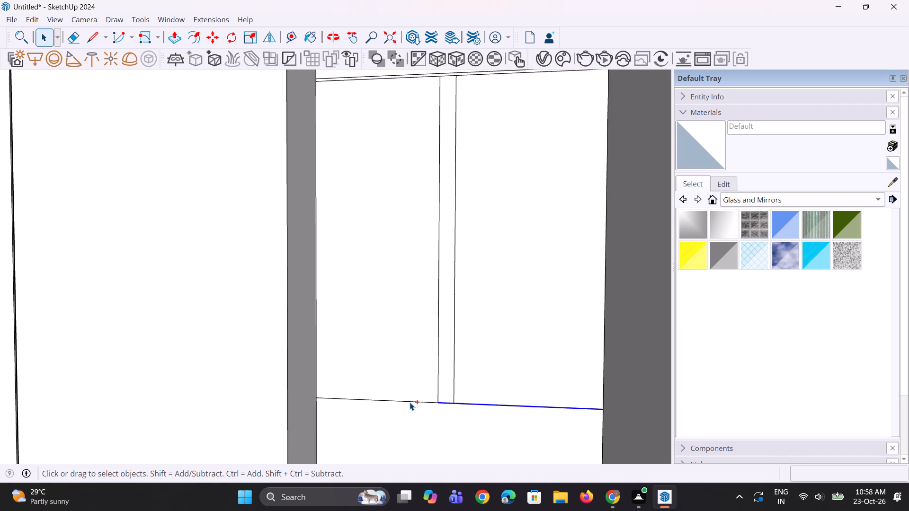
pyautogui.keyDown('ctrl'); pyautogui.click(410, 402); pyautogui.keyUp('ctrl')
pyautogui.press('m')
pyautogui.keyDown('ctrl'); pyautogui.scroll(3, 356, 390); pyautogui.keyUp('ctrl')
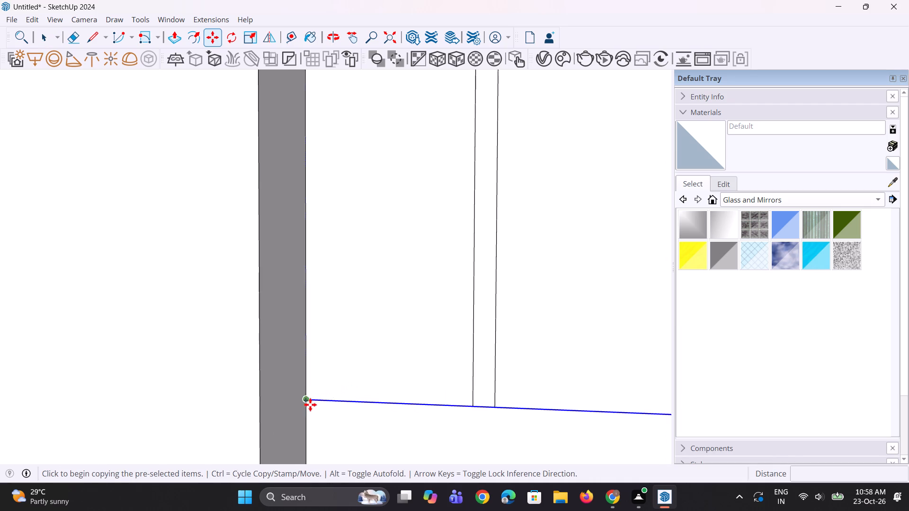
pyautogui.click(305, 405)
pyautogui.click(309, 407)
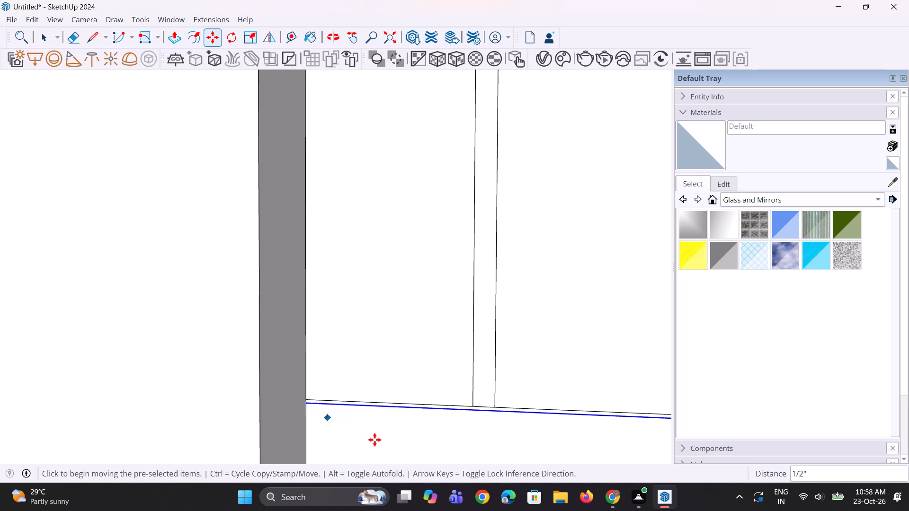
pyautogui.scroll(-6, 374, 440)
pyautogui.press('space')
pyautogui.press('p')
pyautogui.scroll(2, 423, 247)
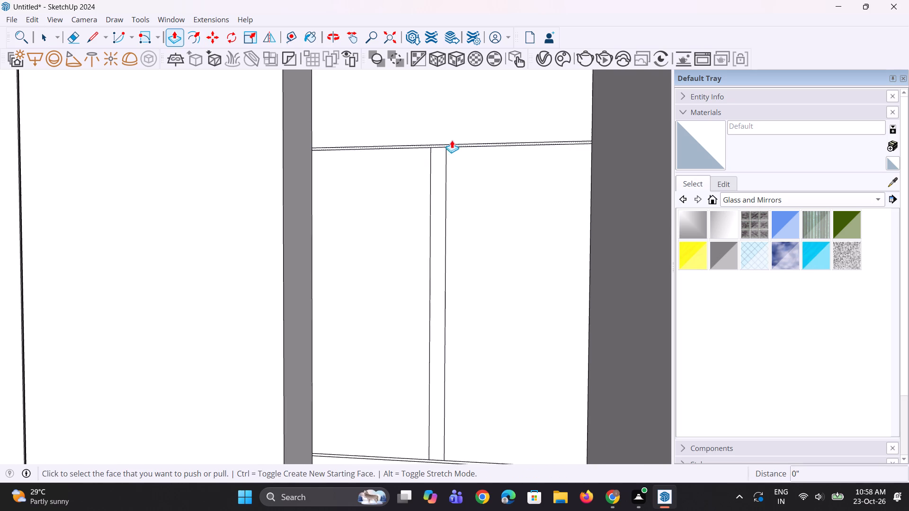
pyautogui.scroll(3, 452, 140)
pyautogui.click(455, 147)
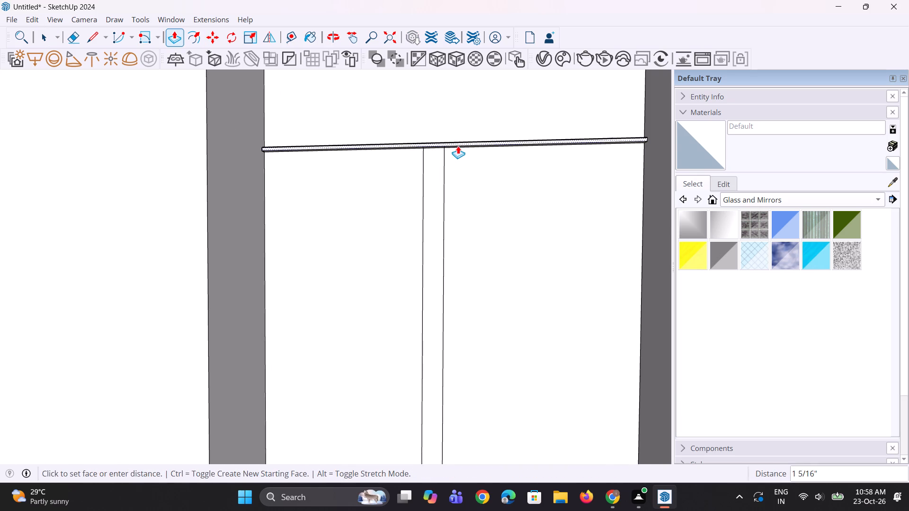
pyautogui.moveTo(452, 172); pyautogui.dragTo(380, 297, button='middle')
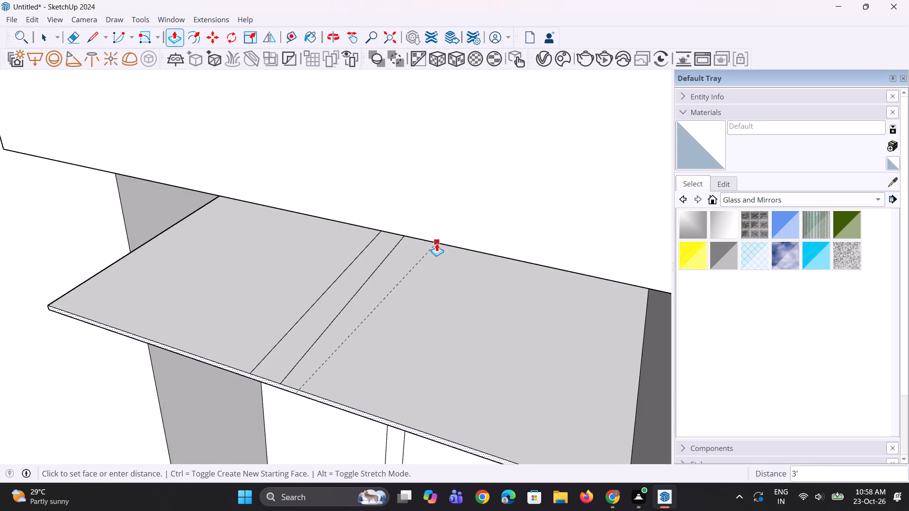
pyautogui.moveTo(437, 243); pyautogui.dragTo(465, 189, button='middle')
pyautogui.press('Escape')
# Push/Pull the thin horizontal strip along the recess's upper dividing line by 0.3".
pyautogui.scroll(5, 444, 248)
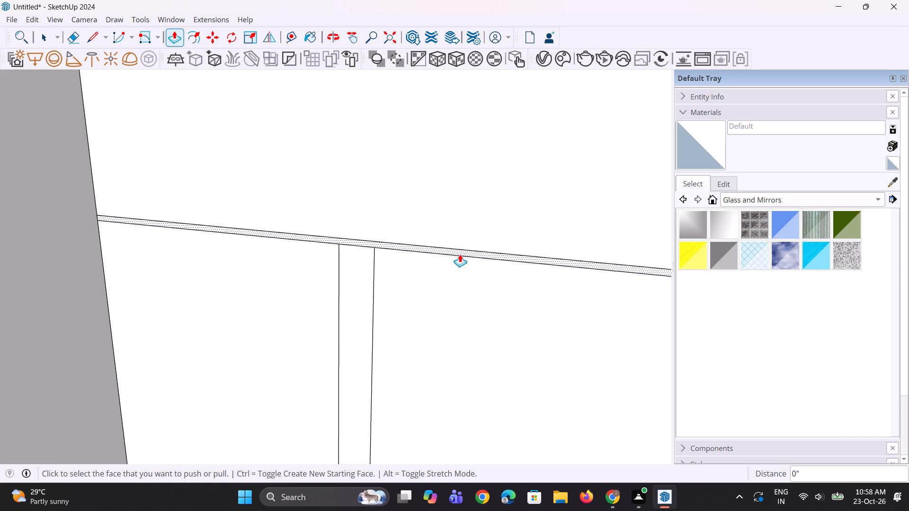
pyautogui.click(460, 254)
pyautogui.write('0.3"')
pyautogui.press('Return')
# Repeat the same 0.3" Push/Pull on the thin horizontal strip along the recess's lower dividing line.
pyautogui.scroll(-12, 468, 240)
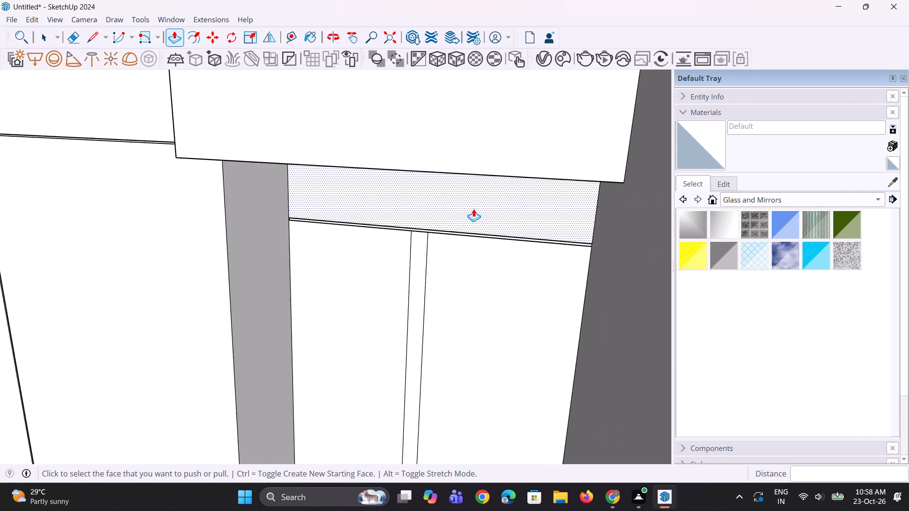
pyautogui.scroll(-8, 473, 209)
pyautogui.click(394, 41)
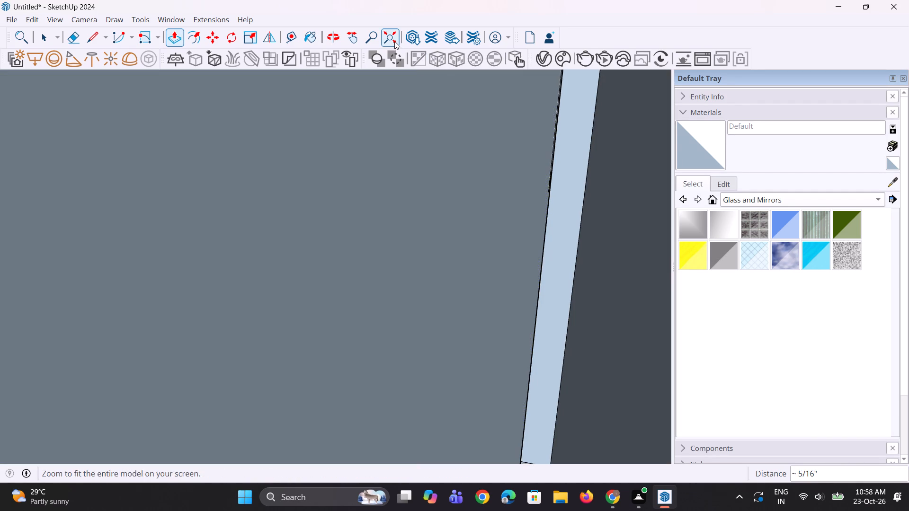
pyautogui.scroll(18, 477, 273)
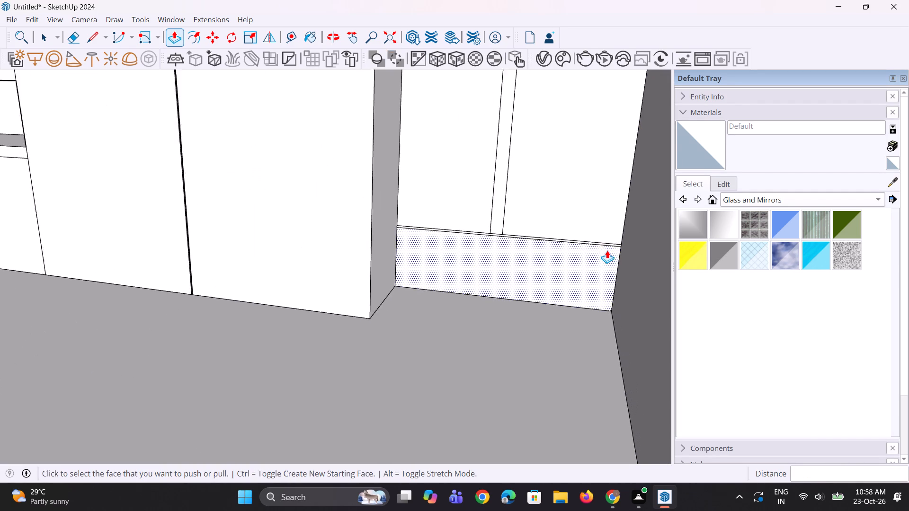
pyautogui.scroll(8, 607, 250)
pyautogui.doubleClick(597, 236)
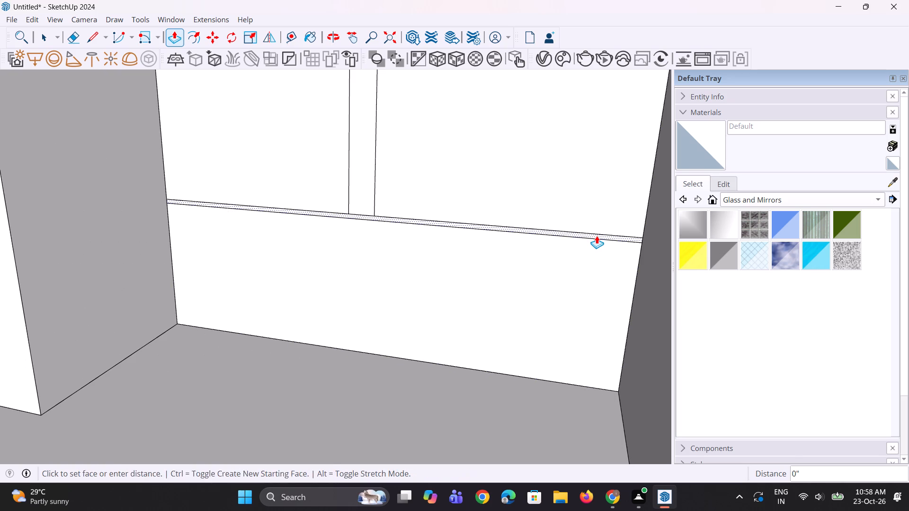
# Pull the recess's narrow vertical strip slightly forward and repeat the pull on the section between it and the side wall.
pyautogui.scroll(-11, 380, 331)
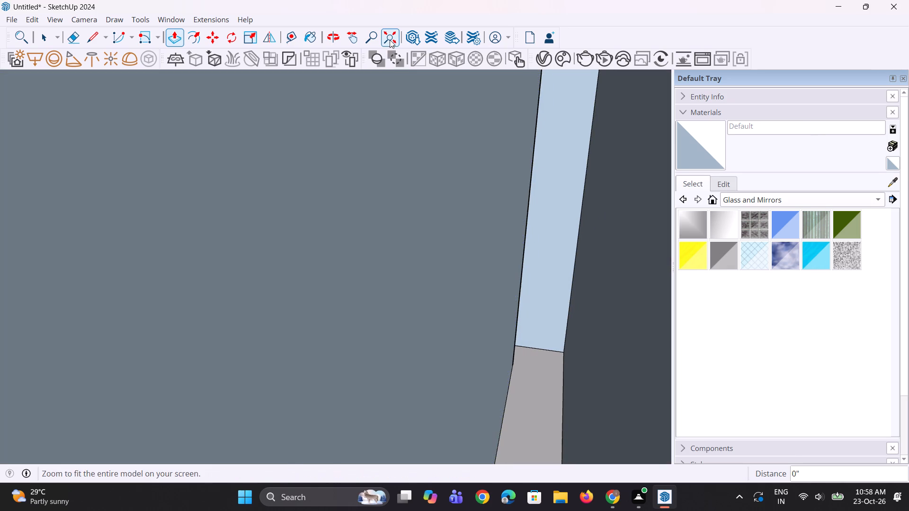
pyautogui.click(390, 40)
pyautogui.moveTo(395, 260); pyautogui.dragTo(431, 258, button='middle')
pyautogui.press('space')
pyautogui.press('space')
pyautogui.scroll(5, 577, 187)
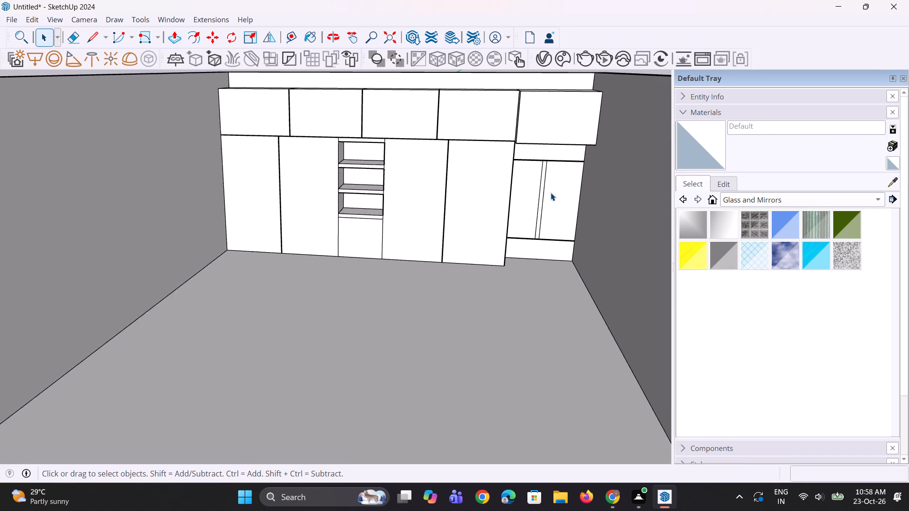
pyautogui.scroll(8, 551, 193)
pyautogui.press('p')
pyautogui.click(536, 229)
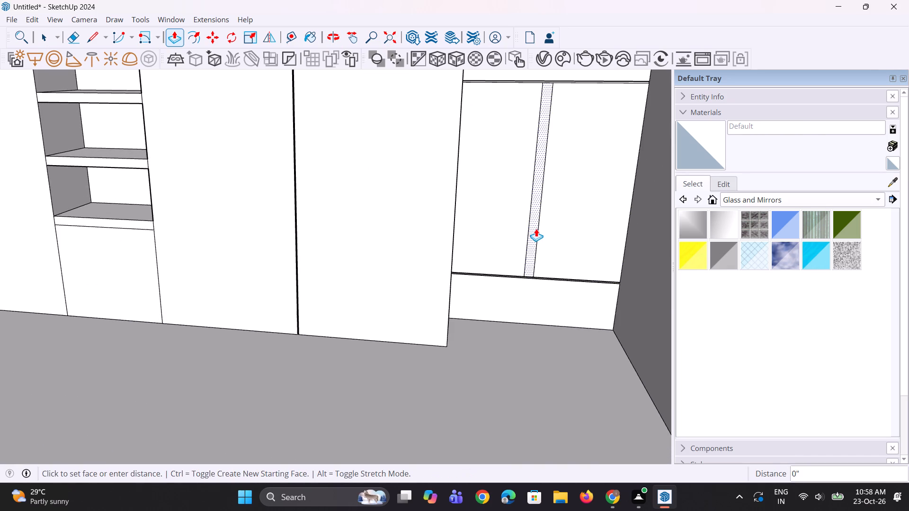
pyautogui.click(537, 230)
pyautogui.doubleClick(576, 236)
pyautogui.moveTo(533, 258); pyautogui.dragTo(578, 264, button='middle')
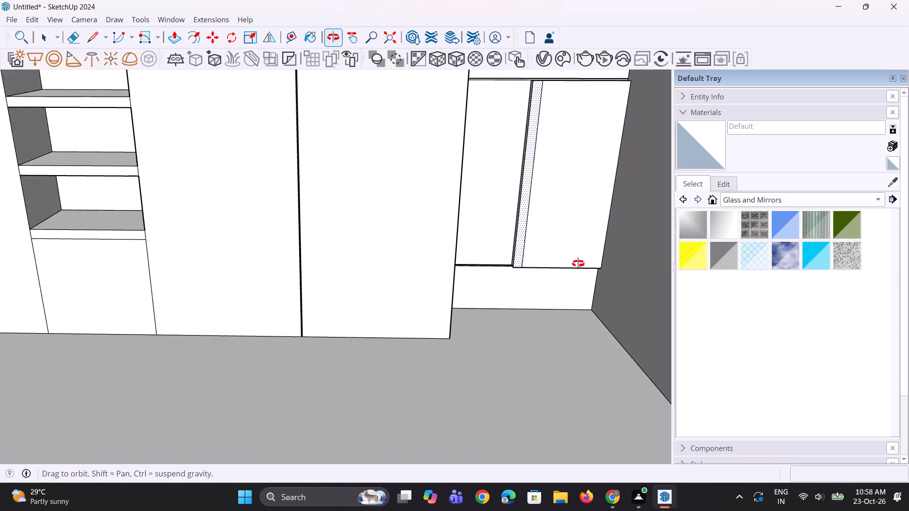
# Pull the narrow vertical strip about 7 9/16" farther out and repeat that distance on the section beside the side wall.
pyautogui.moveTo(578, 264); pyautogui.dragTo(527, 202, button='middle')
pyautogui.scroll(-3, 534, 279)
pyautogui.scroll(5, 527, 227)
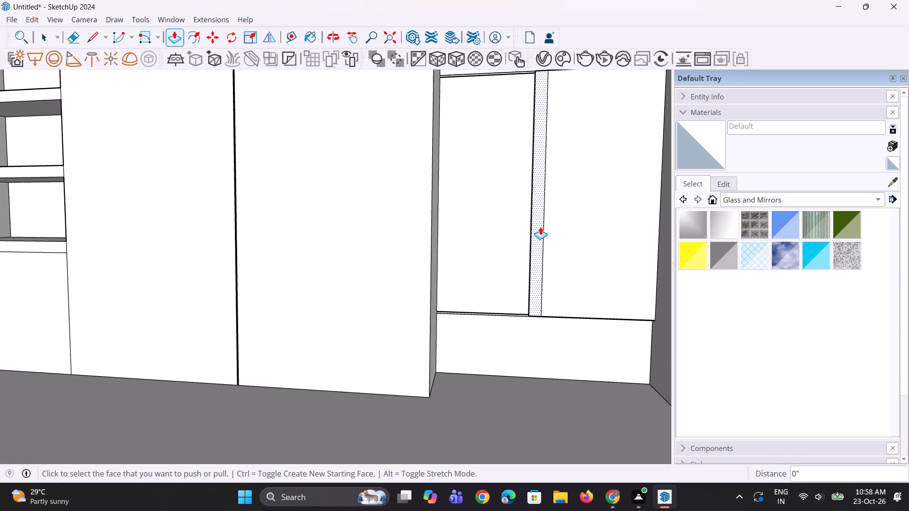
pyautogui.click(540, 227)
pyautogui.click(543, 230)
pyautogui.doubleClick(564, 259)
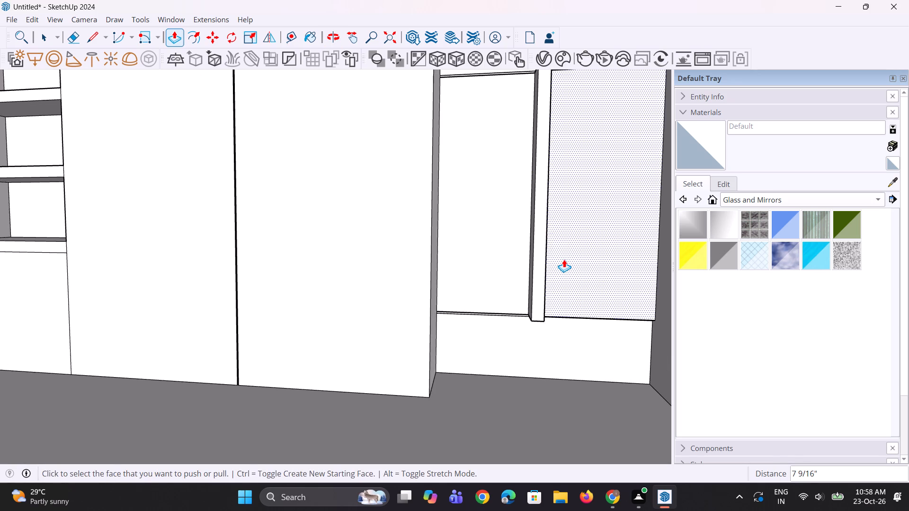
# Raise the top face of the overhead cabinet above the recess by 1', level with the top of the back wall.
pyautogui.moveTo(547, 344); pyautogui.dragTo(515, 348, button='middle')
pyautogui.scroll(-12, 519, 344)
pyautogui.moveTo(552, 329); pyautogui.dragTo(566, 322, button='middle')
pyautogui.scroll(1, 566, 322)
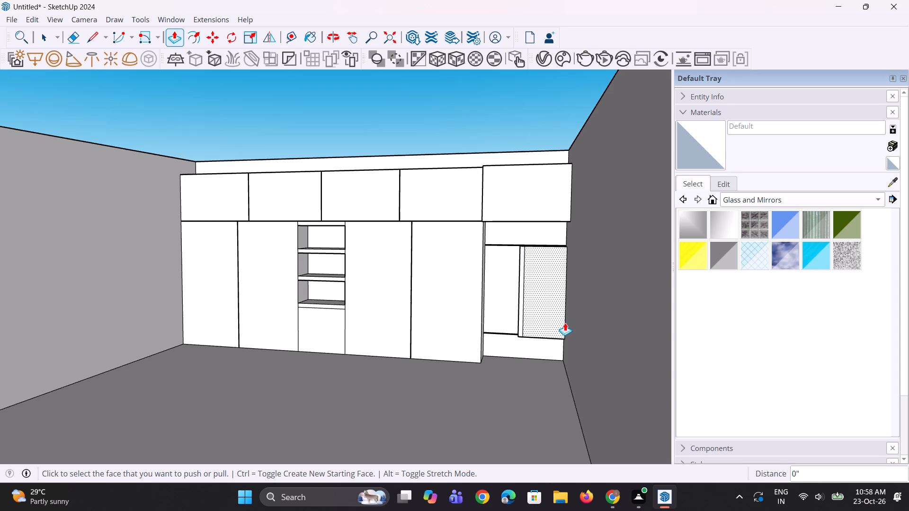
pyautogui.scroll(2, 506, 205)
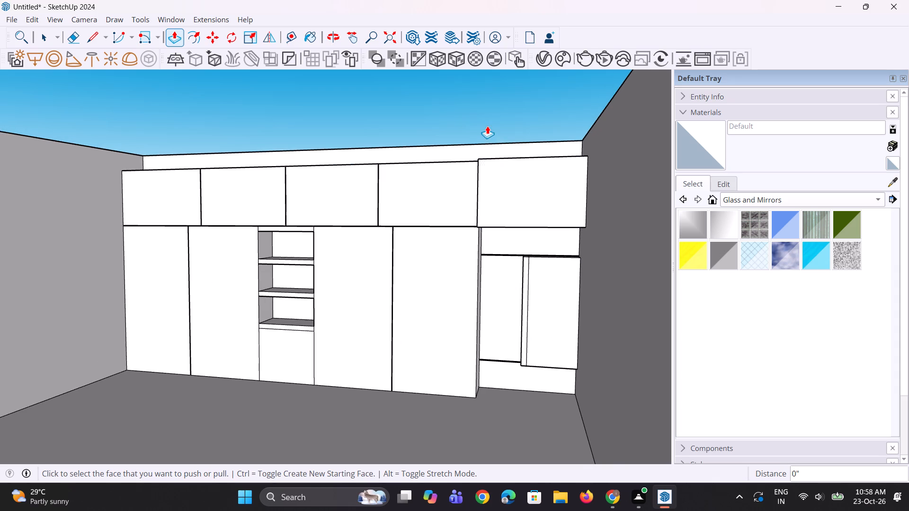
pyautogui.scroll(2, 487, 126)
pyautogui.moveTo(488, 161); pyautogui.dragTo(509, 203, button='middle')
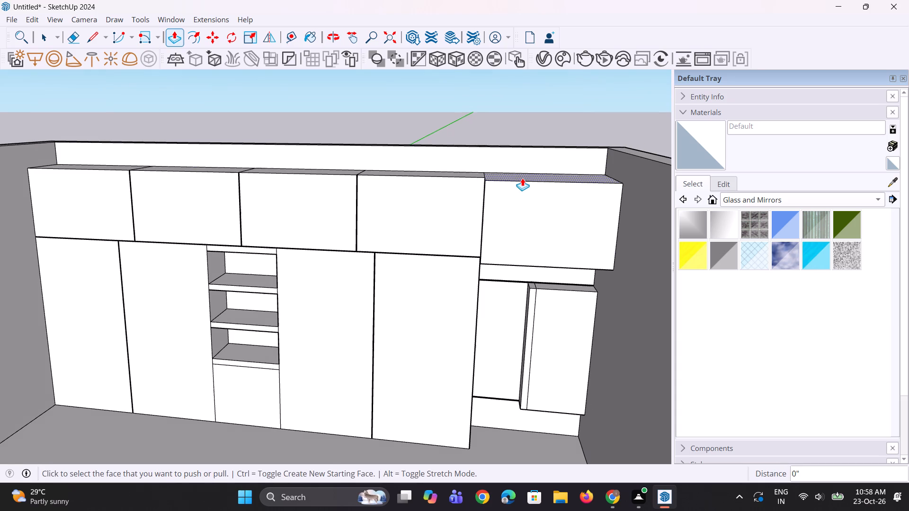
pyautogui.click(522, 178)
pyautogui.click(465, 143)
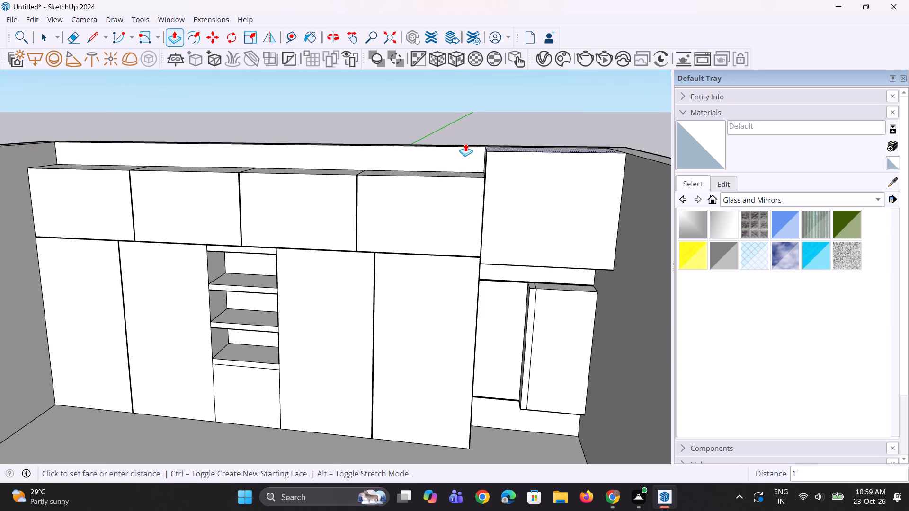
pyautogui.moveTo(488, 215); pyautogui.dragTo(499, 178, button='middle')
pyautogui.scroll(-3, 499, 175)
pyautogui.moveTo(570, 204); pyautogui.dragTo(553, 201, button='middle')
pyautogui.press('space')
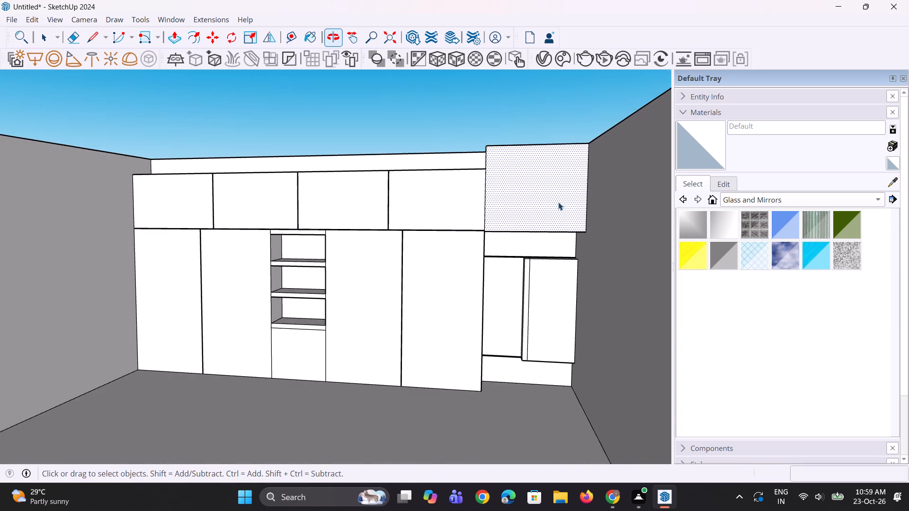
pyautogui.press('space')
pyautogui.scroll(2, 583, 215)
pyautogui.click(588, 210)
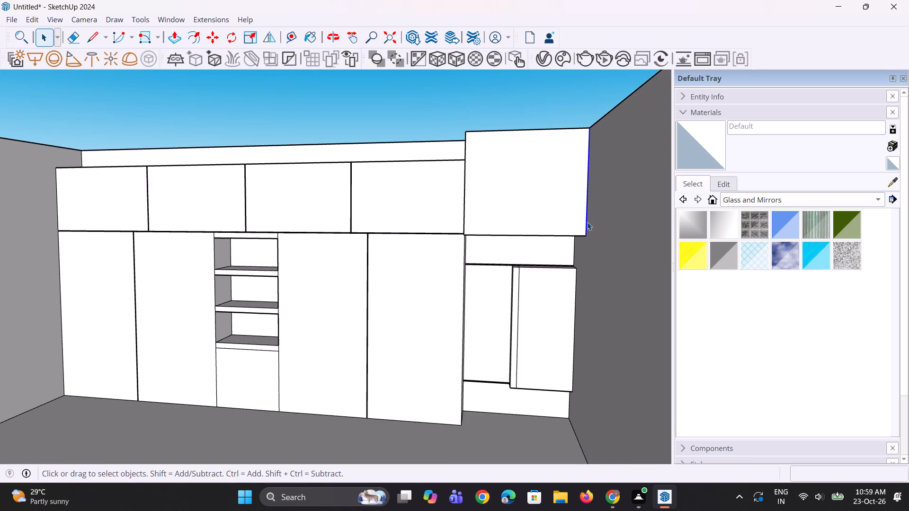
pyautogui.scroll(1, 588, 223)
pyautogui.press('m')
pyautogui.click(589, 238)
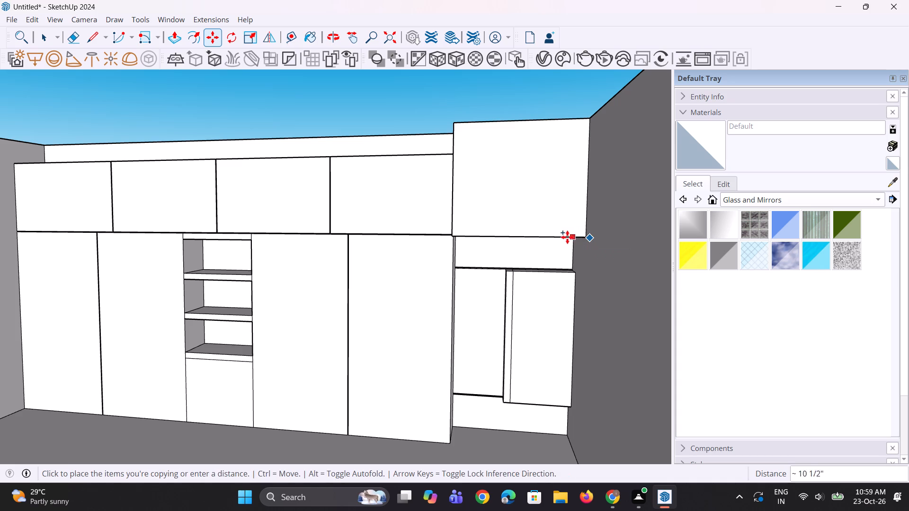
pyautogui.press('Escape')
# Copy the raised cabinet's front vertical edge beside the side wall about 9" inward across its front face.
pyautogui.scroll(1, 581, 235)
pyautogui.press('space')
pyautogui.press('space')
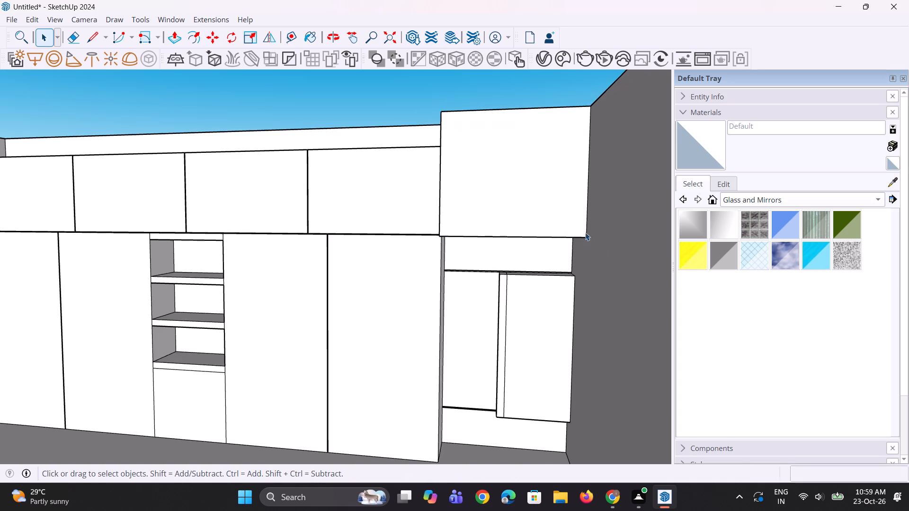
pyautogui.click(587, 229)
pyautogui.scroll(2, 587, 229)
pyautogui.press('m')
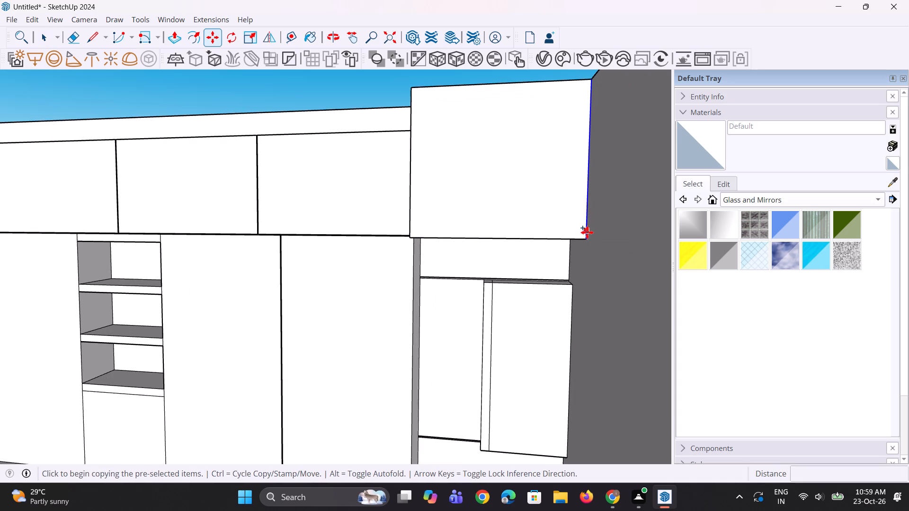
pyautogui.click(585, 240)
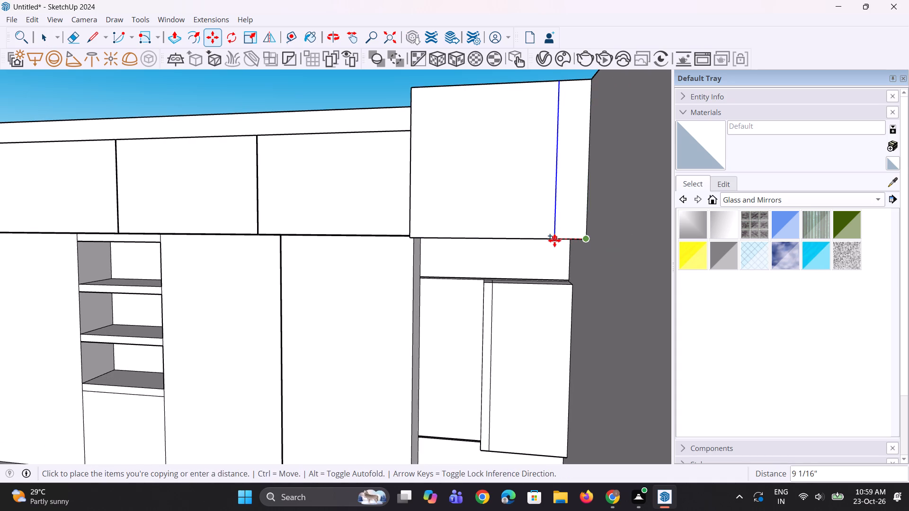
pyautogui.click(552, 240)
# Copy the new vertical line 0.3" farther away from the side wall to outline a thin joint strip.
pyautogui.press('m')
pyautogui.keyDown('ctrl'); pyautogui.scroll(1, 552, 240); pyautogui.keyUp('ctrl')
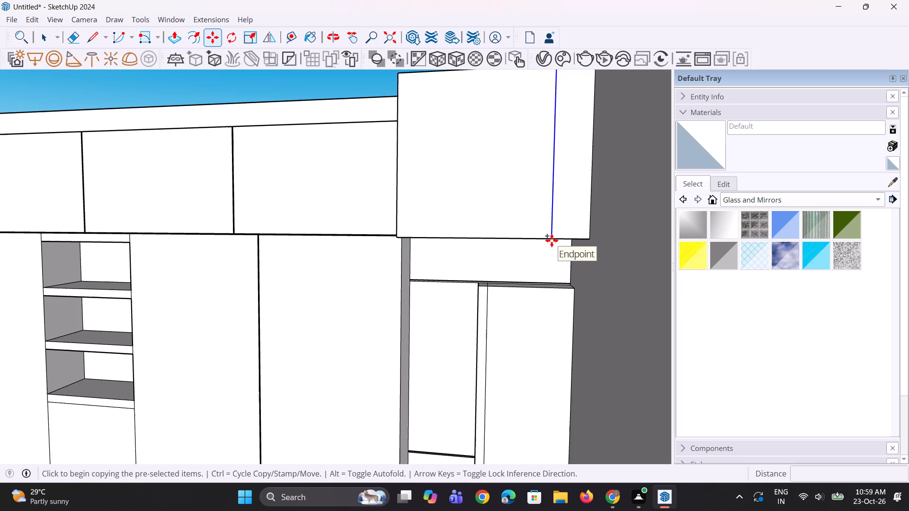
pyautogui.click(552, 240)
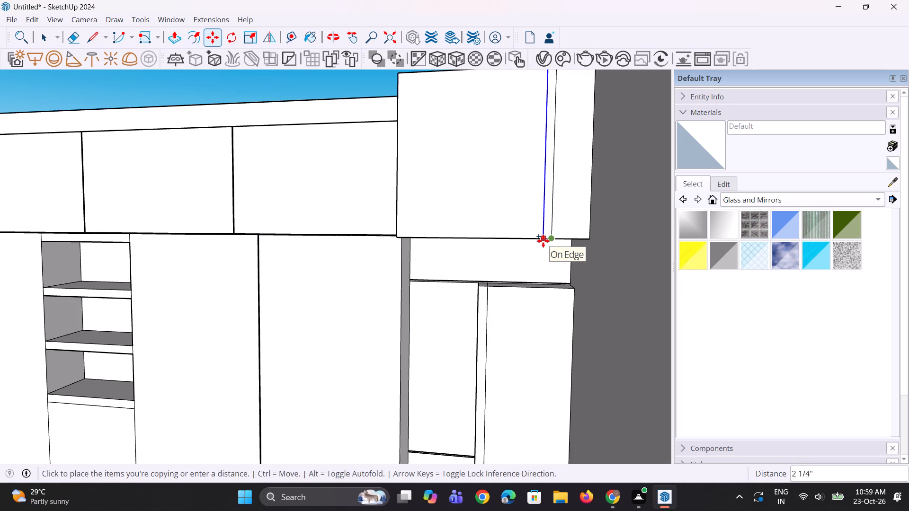
pyautogui.press('0')
pyautogui.press('.')
pyautogui.press('3')
pyautogui.hotkey('shift', '"')
pyautogui.press('Return')
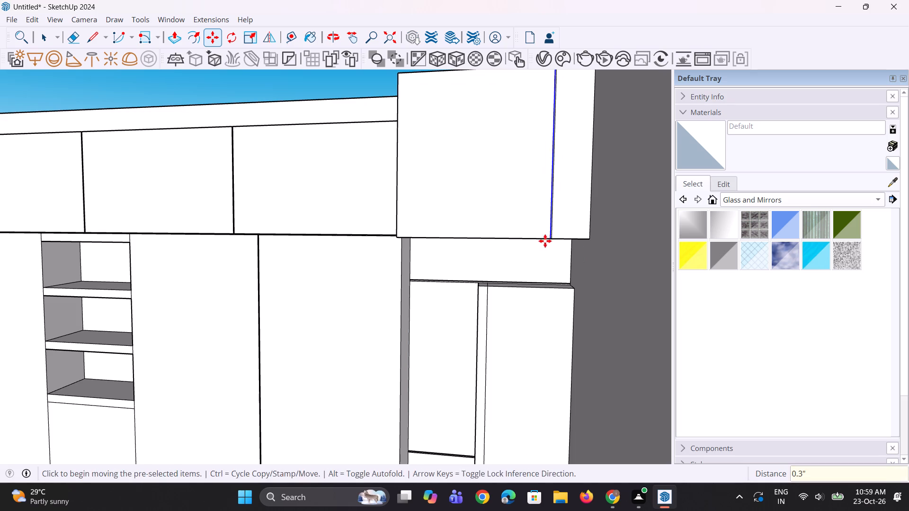
pyautogui.scroll(1, 559, 245)
pyautogui.moveTo(566, 245); pyautogui.dragTo(570, 255, button='middle')
pyautogui.press('space')
pyautogui.press('space')
pyautogui.scroll(-4, 561, 284)
pyautogui.press('space')
pyautogui.click(571, 73)
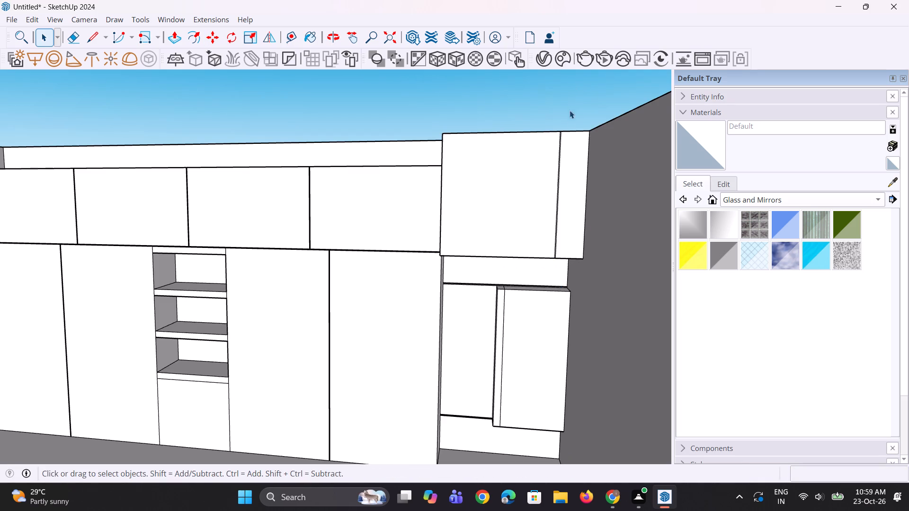
# Push/Pull the thin vertical joint strip on the raised cabinet's front by 0.3".
pyautogui.scroll(12, 570, 121)
pyautogui.press('p')
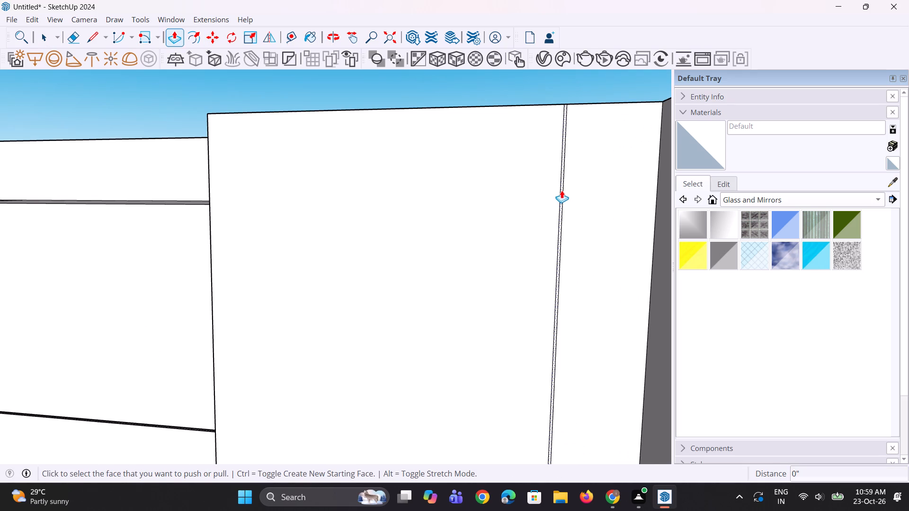
pyautogui.click(561, 190)
pyautogui.write('0.3"')
pyautogui.press('Return')
pyautogui.moveTo(561, 189); pyautogui.dragTo(534, 180, button='middle')
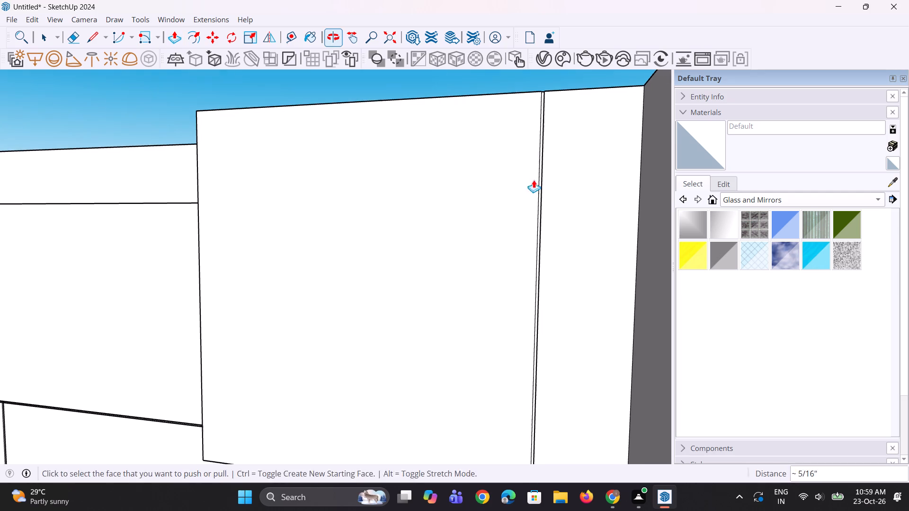
pyautogui.press('space')
pyautogui.press('space')
pyautogui.click(567, 68)
pyautogui.click(567, 92)
pyautogui.scroll(-4, 541, 191)
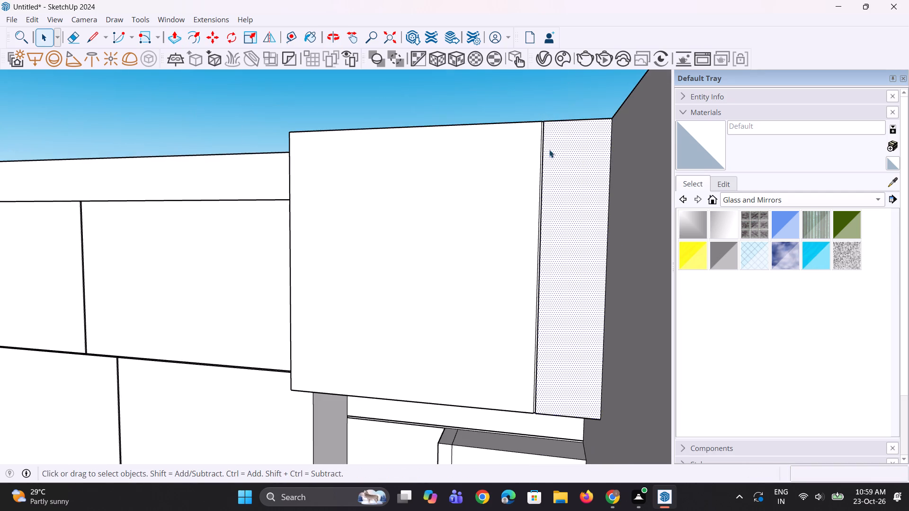
pyautogui.click(559, 110)
# Move the vertical line on the front of the projecting recess box slightly farther in from its exposed side edge.
pyautogui.moveTo(492, 223); pyautogui.dragTo(542, 237, button='middle')
pyautogui.scroll(-12, 515, 209)
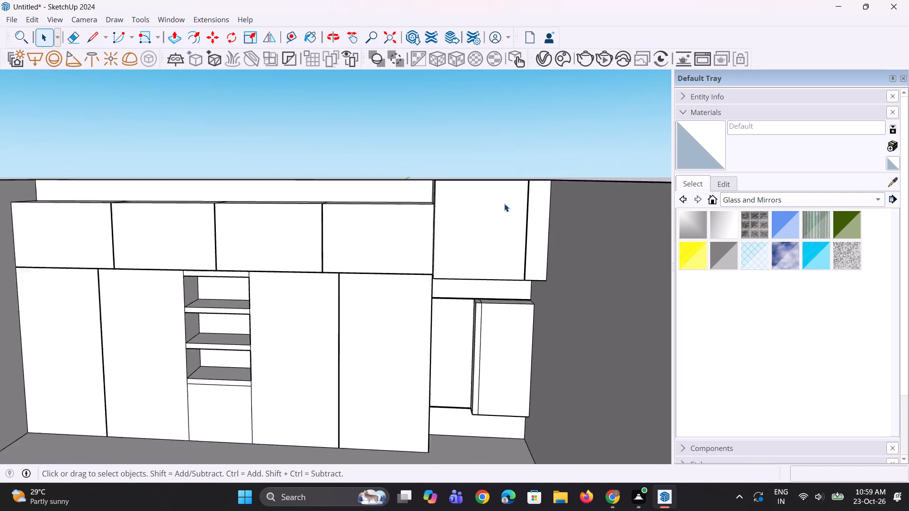
pyautogui.scroll(-2, 504, 203)
pyautogui.moveTo(492, 296); pyautogui.dragTo(530, 279, button='middle')
pyautogui.scroll(1, 492, 296)
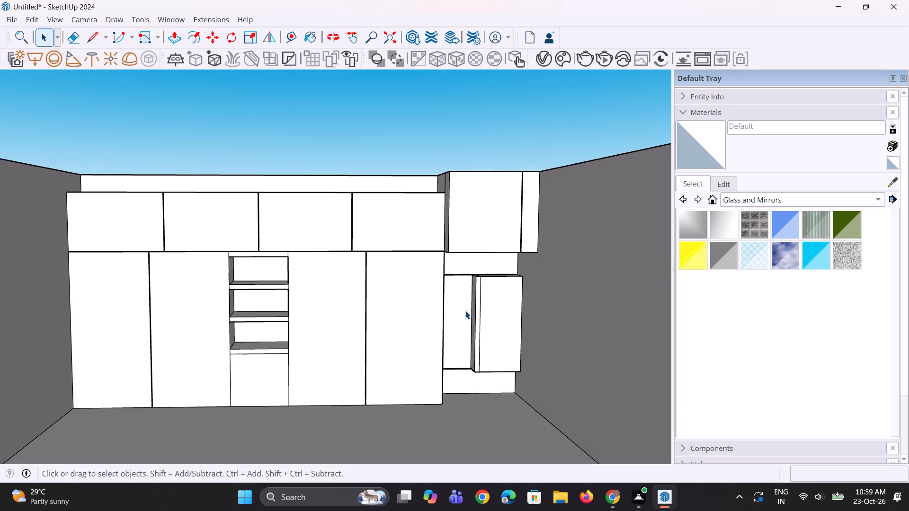
pyautogui.scroll(2, 468, 347)
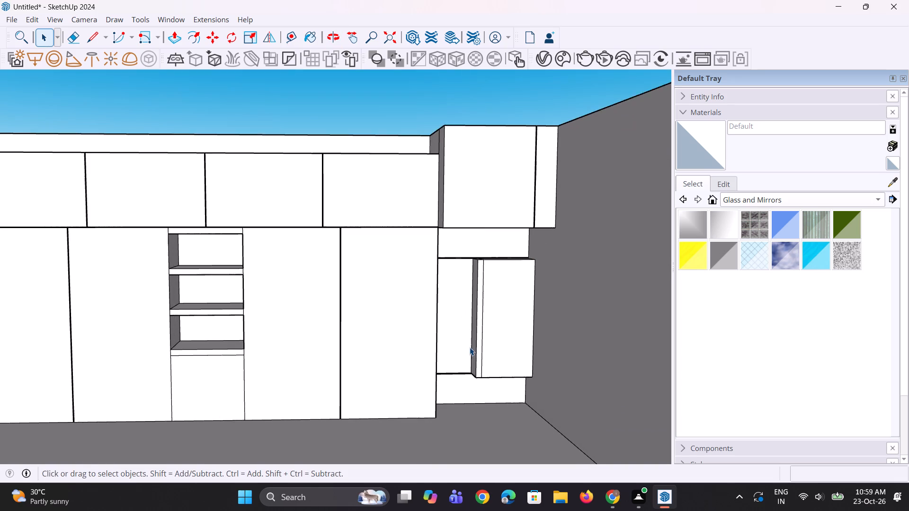
pyautogui.scroll(6, 470, 348)
pyautogui.scroll(-2, 474, 351)
pyautogui.click(491, 352)
pyautogui.press('m')
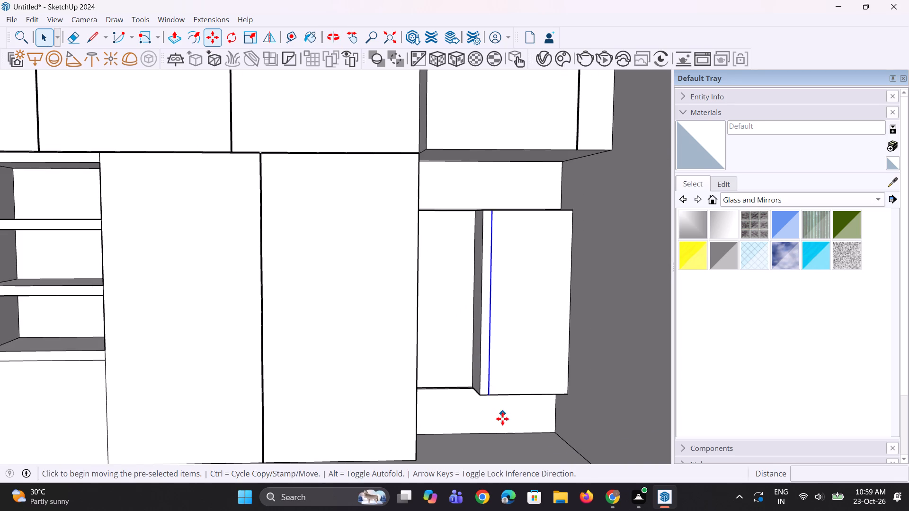
pyautogui.scroll(5, 502, 420)
pyautogui.click(479, 379)
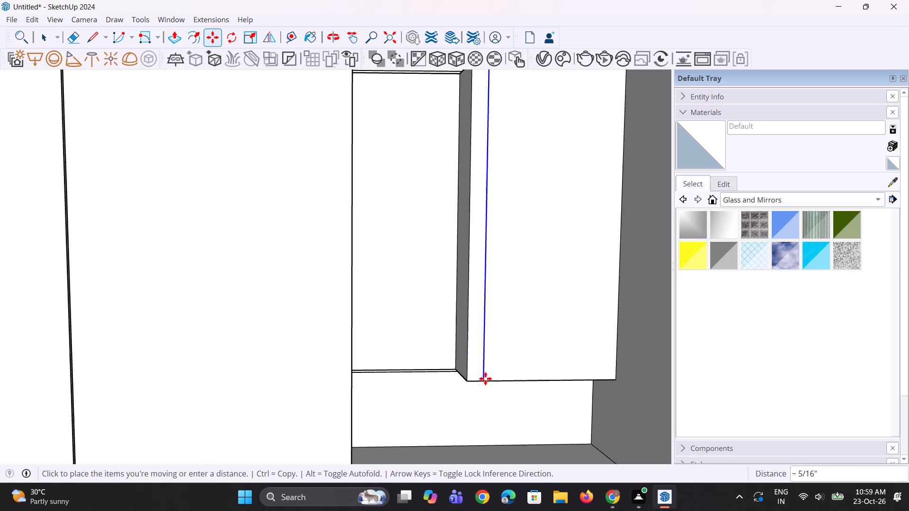
pyautogui.click(491, 378)
pyautogui.scroll(-4, 486, 400)
pyautogui.press('space')
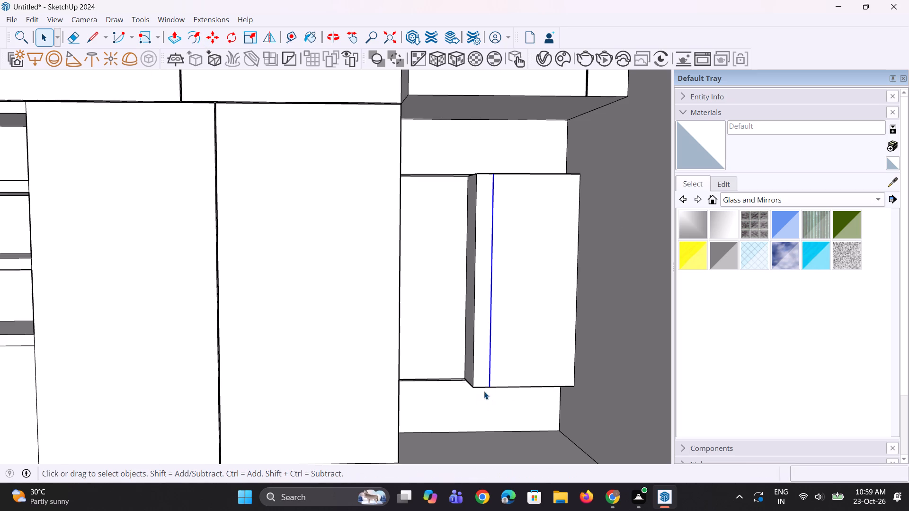
pyautogui.press('space')
pyautogui.scroll(-7, 478, 396)
pyautogui.click(515, 136)
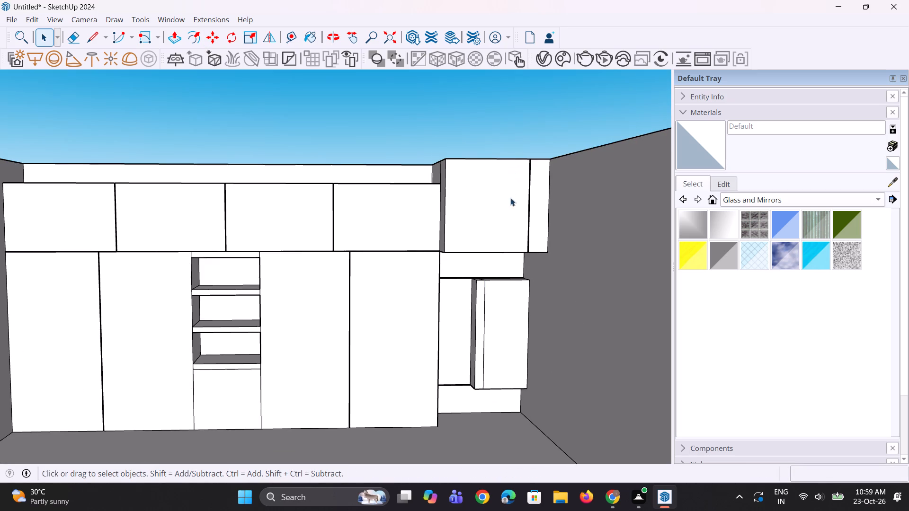
# Draw a tall rectangle about 9" by 5' 6" on the tall cabinet door nearest the opposite side wall, starting just above the floor.
pyautogui.scroll(-4, 512, 229)
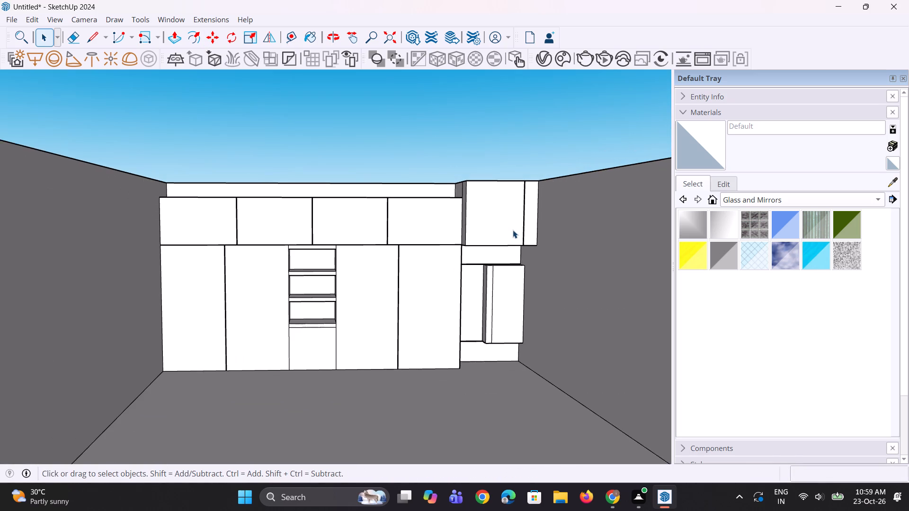
pyautogui.scroll(-4, 513, 230)
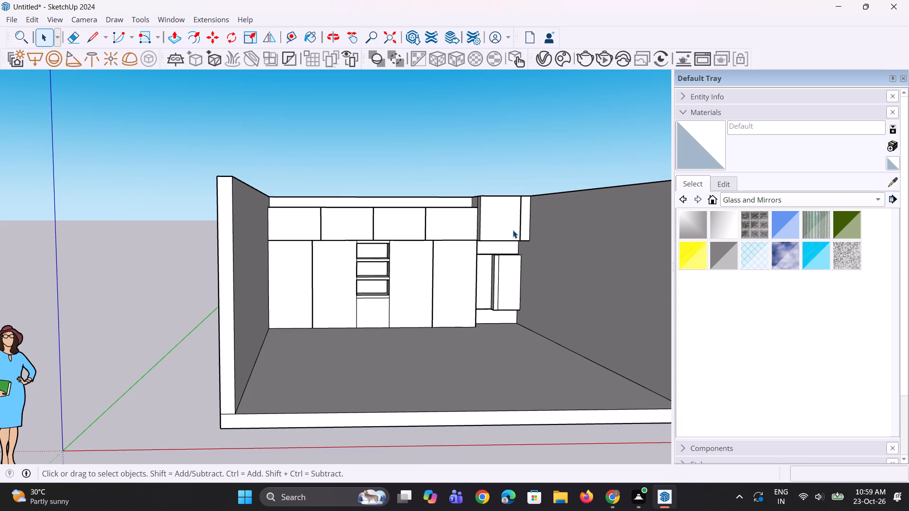
pyautogui.scroll(-2, 513, 230)
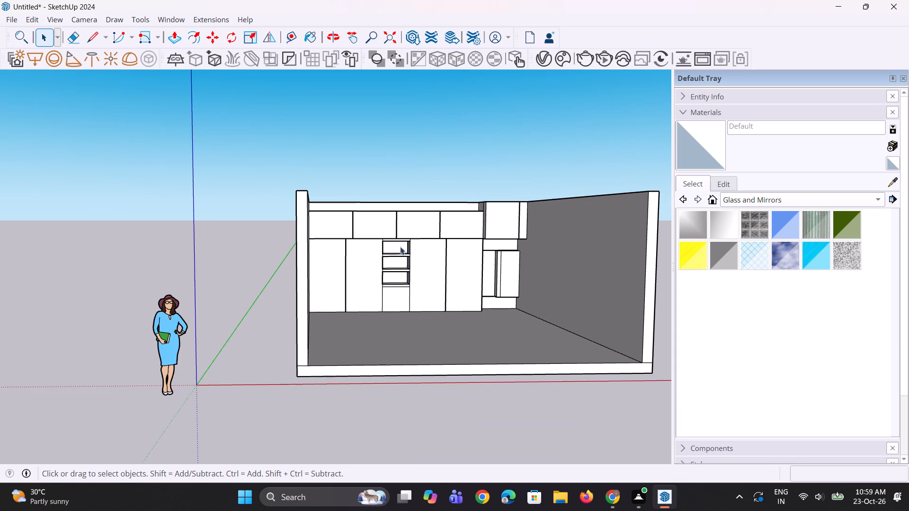
pyautogui.scroll(6, 300, 260)
pyautogui.scroll(3, 343, 274)
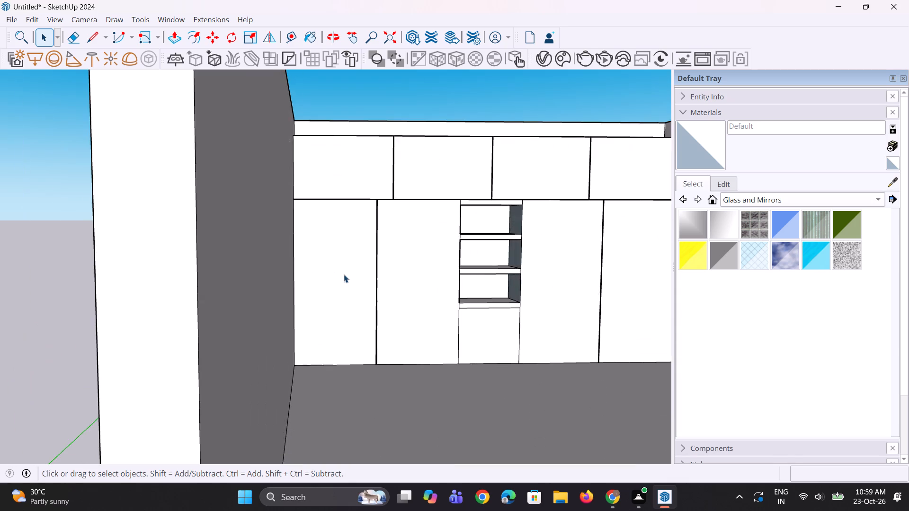
pyautogui.scroll(2, 344, 274)
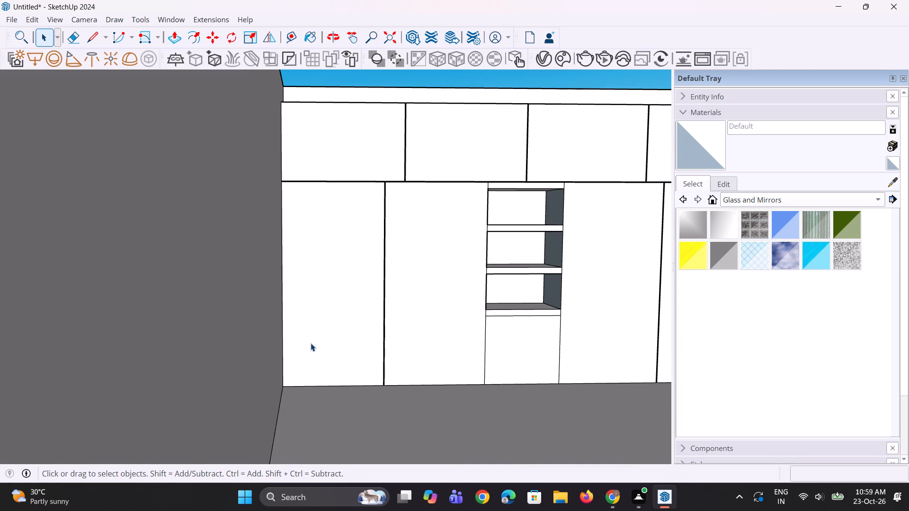
pyautogui.press('r')
pyautogui.scroll(-1, 318, 369)
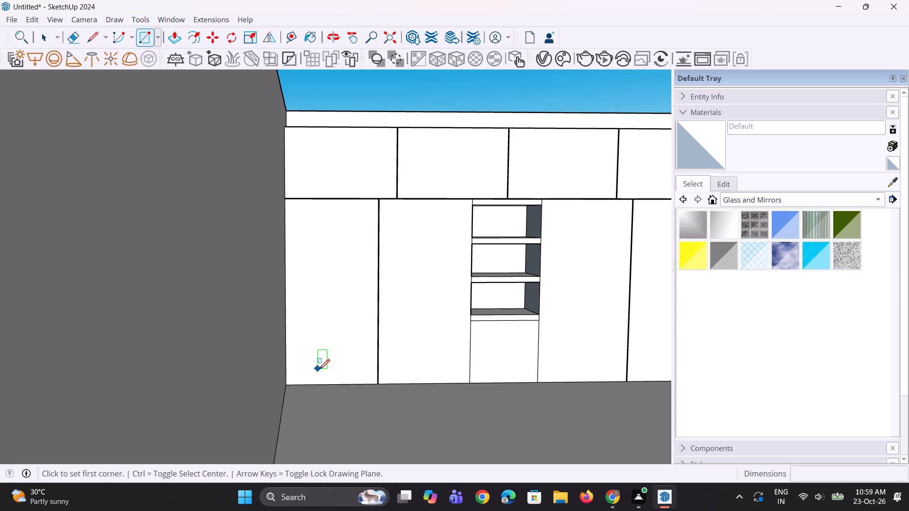
pyautogui.scroll(2, 319, 370)
pyautogui.click(312, 382)
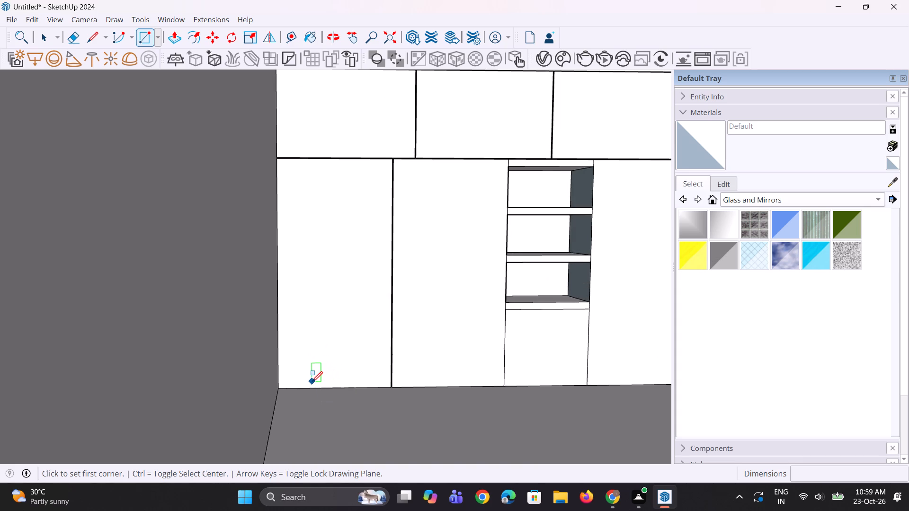
pyautogui.click(332, 225)
# Move the tall rectangle horizontally about 10" along its door toward the joint with the neighbouring door.
pyautogui.press('space')
pyautogui.click(324, 286)
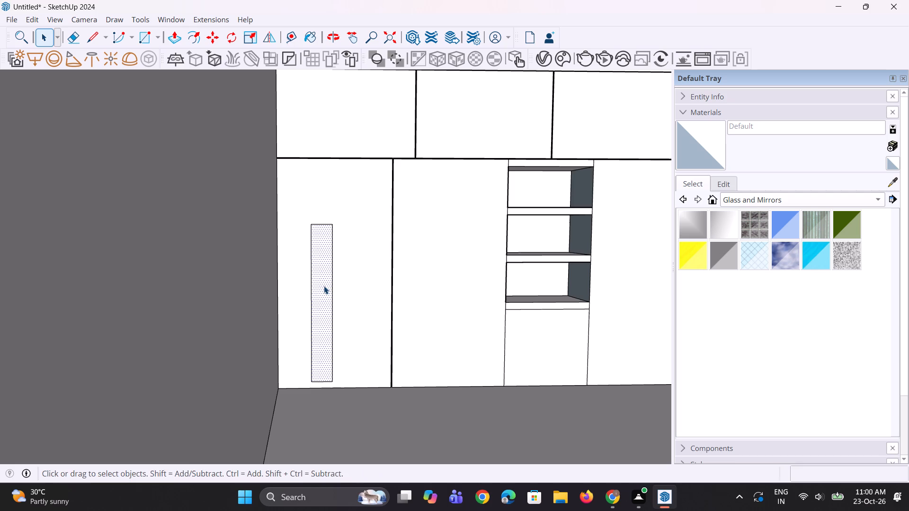
pyautogui.press('m')
pyautogui.click(324, 286)
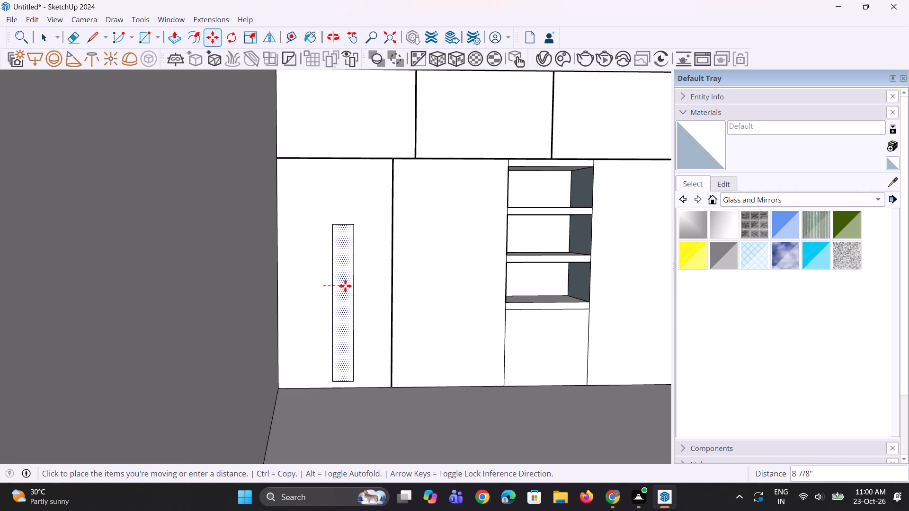
pyautogui.click(348, 286)
# Copy the tall rectangle about 2' 9" horizontally onto the neighbouring door.
pyautogui.press('m')
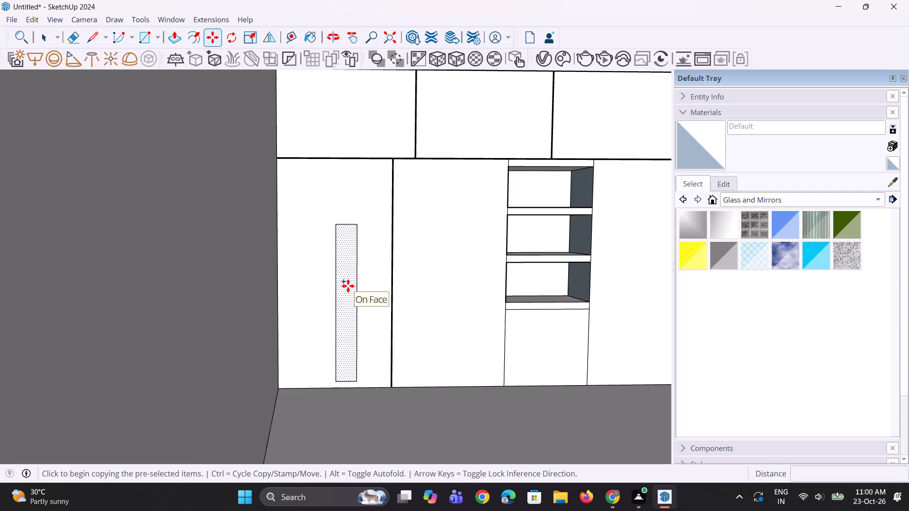
pyautogui.click(348, 286)
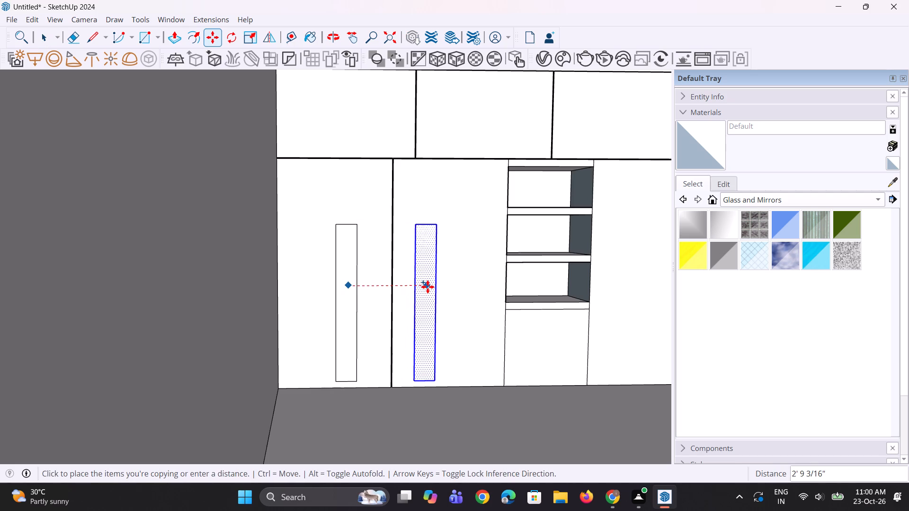
pyautogui.click(428, 287)
pyautogui.press('space')
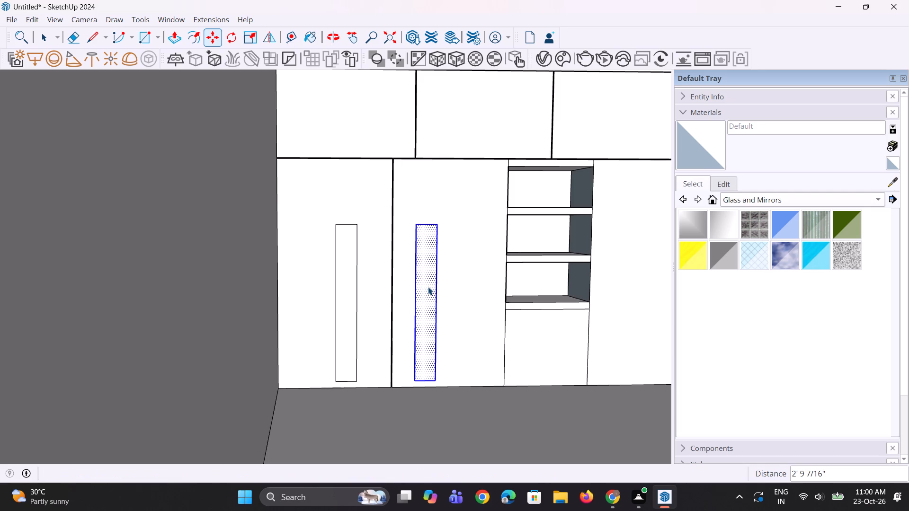
# Move the original tall rectangle about 4" closer to the joint between the two doors.
pyautogui.press('space')
pyautogui.click(342, 317)
pyautogui.press('m')
pyautogui.click(342, 317)
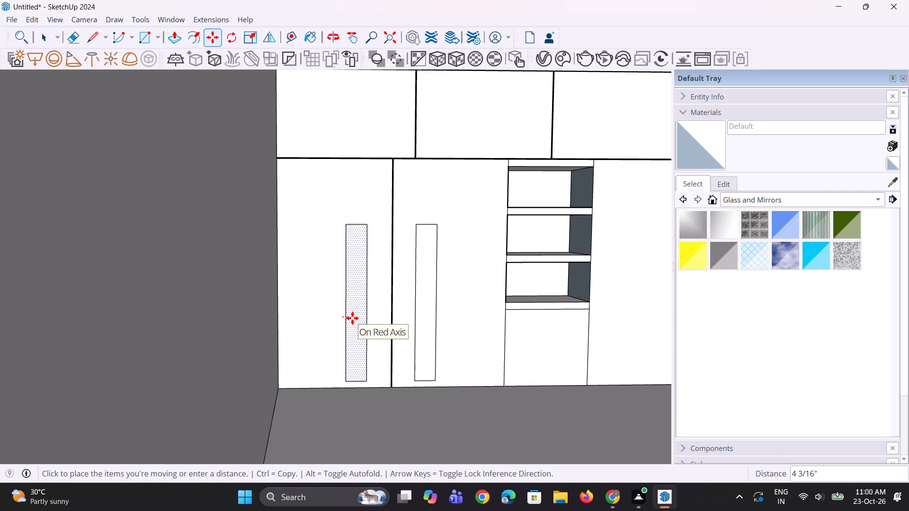
pyautogui.click(352, 318)
pyautogui.press('space')
pyautogui.press('space')
# Draw a horizontal rectangle about 3' 11" by 6" above the two tall rectangles, spanning the joint between the doors.
pyautogui.press('r')
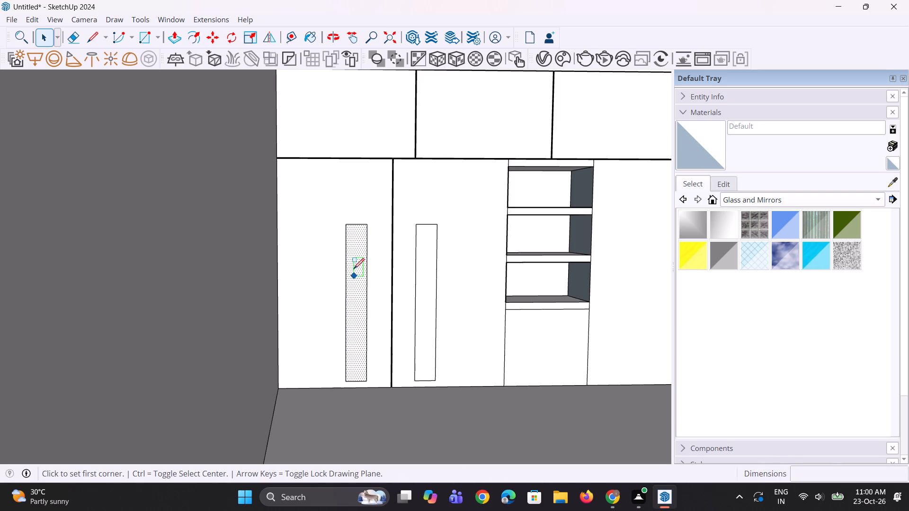
pyautogui.scroll(3, 354, 233)
pyautogui.click(333, 193)
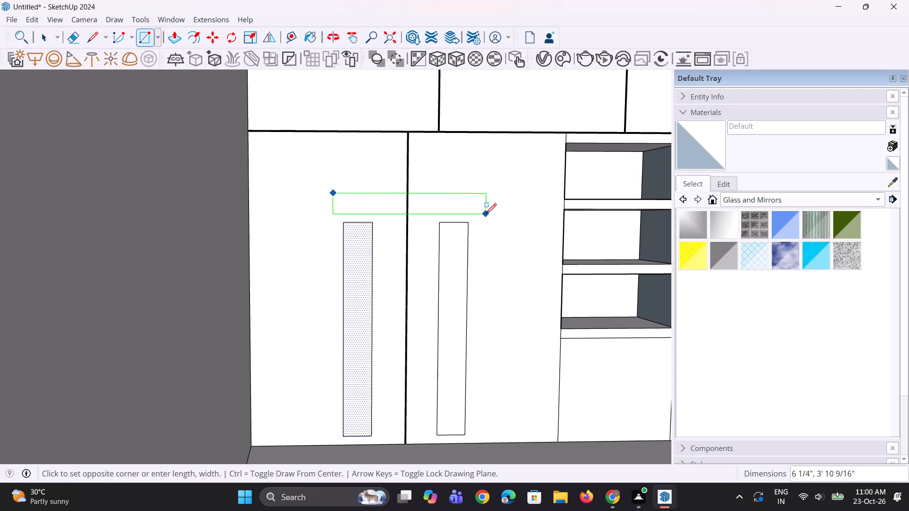
pyautogui.click(485, 214)
pyautogui.press('space')
pyautogui.press('space')
# Move the horizontal rectangle's end edge on the first door about 3" inward, near the first tall rectangle's outer side.
pyautogui.scroll(1, 345, 221)
pyautogui.click(330, 205)
pyautogui.press('m')
pyautogui.click(330, 210)
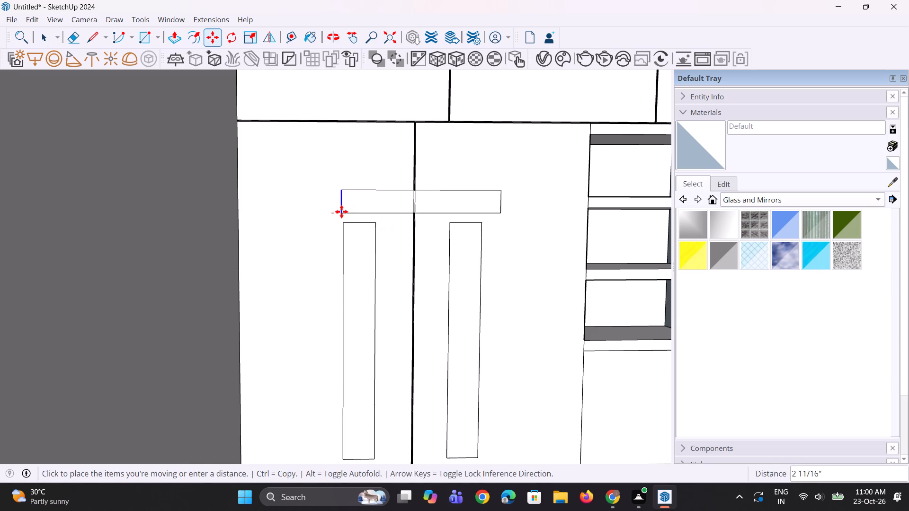
pyautogui.click(341, 211)
pyautogui.press('space')
pyautogui.press('space')
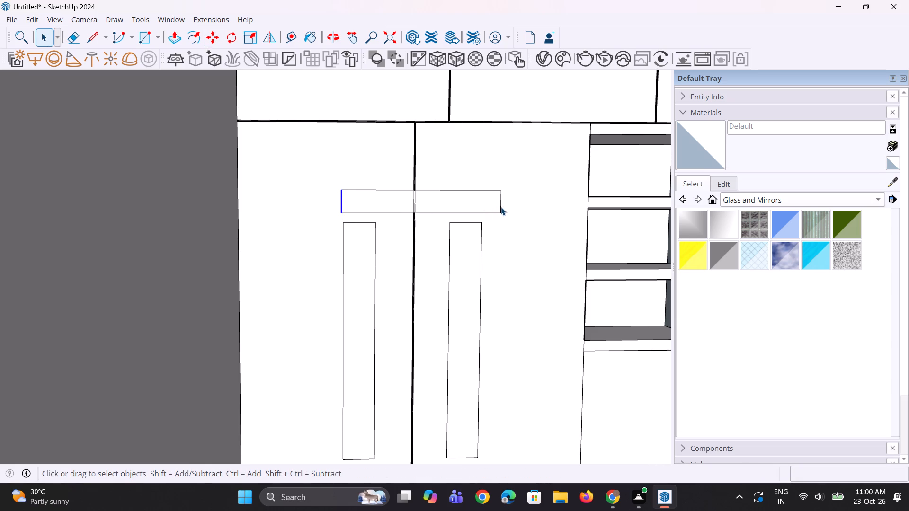
# Move the horizontal rectangle's end edge on the second door inward to line up with the second tall rectangle's outer side.
pyautogui.click(501, 207)
pyautogui.press('m')
pyautogui.click(501, 214)
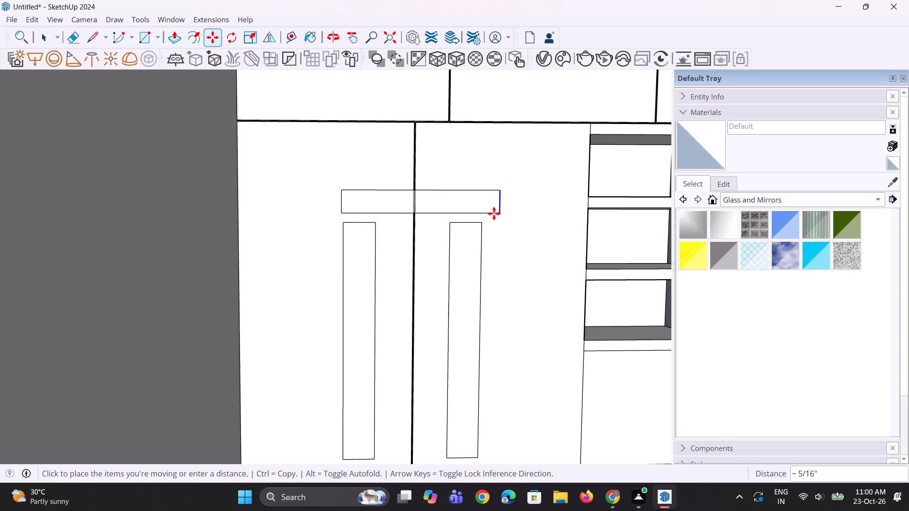
pyautogui.click(481, 213)
pyautogui.press('space')
pyautogui.press('space')
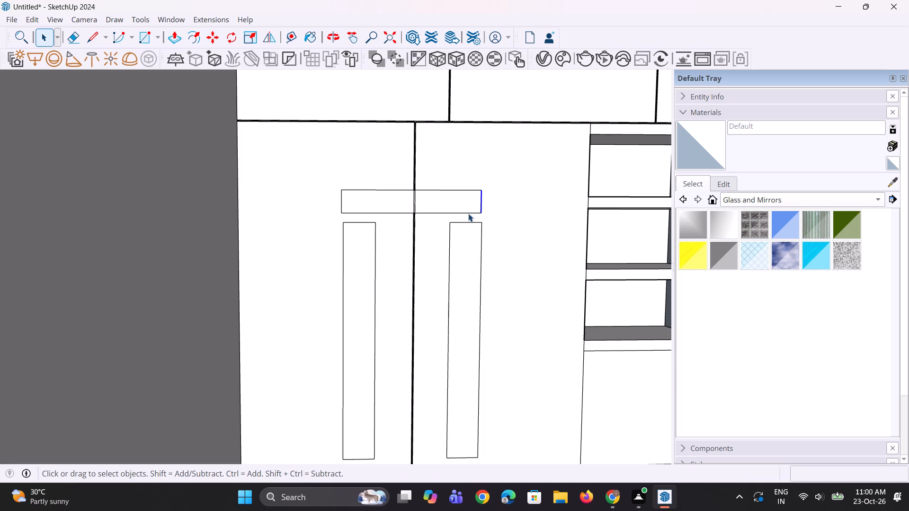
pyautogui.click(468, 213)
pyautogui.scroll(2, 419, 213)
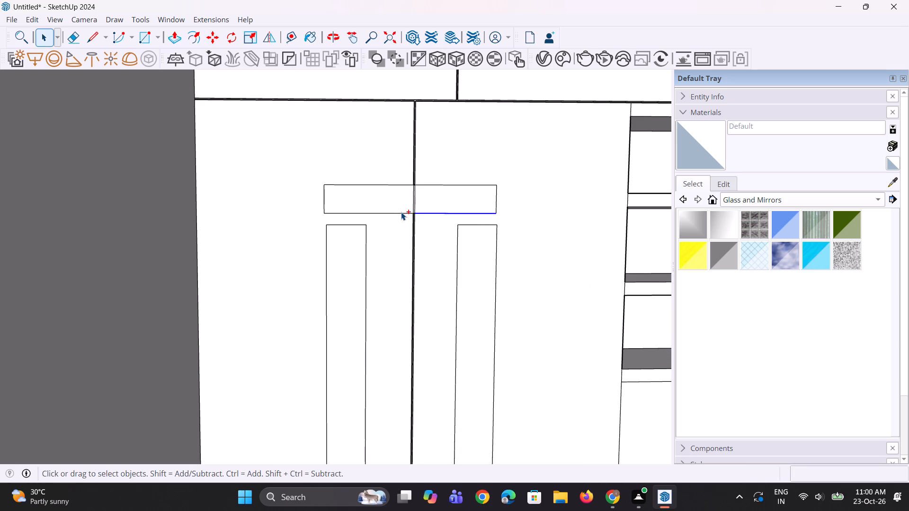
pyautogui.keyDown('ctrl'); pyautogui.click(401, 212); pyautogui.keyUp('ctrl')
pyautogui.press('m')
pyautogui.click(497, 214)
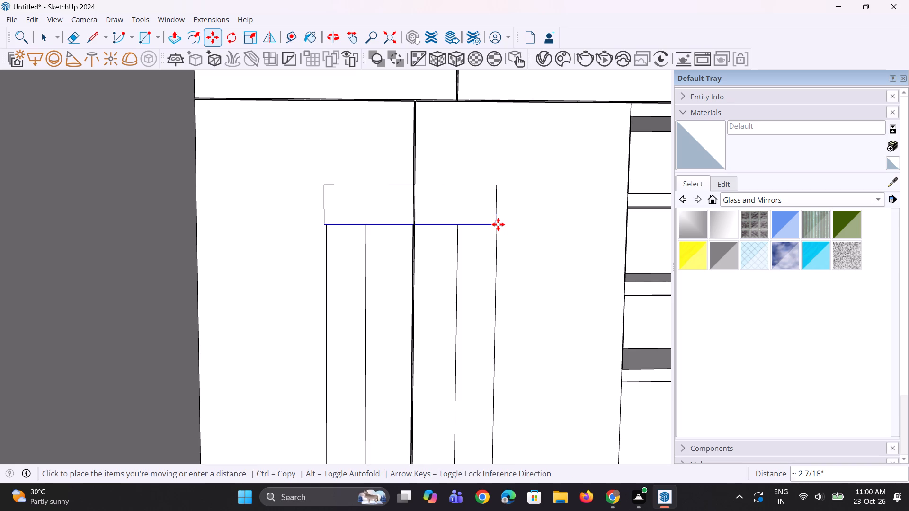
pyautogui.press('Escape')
# Erase the top edges of both tall rectangles below the horizontal rectangle.
pyautogui.scroll(1, 438, 231)
pyautogui.press('e')
pyautogui.scroll(1, 365, 242)
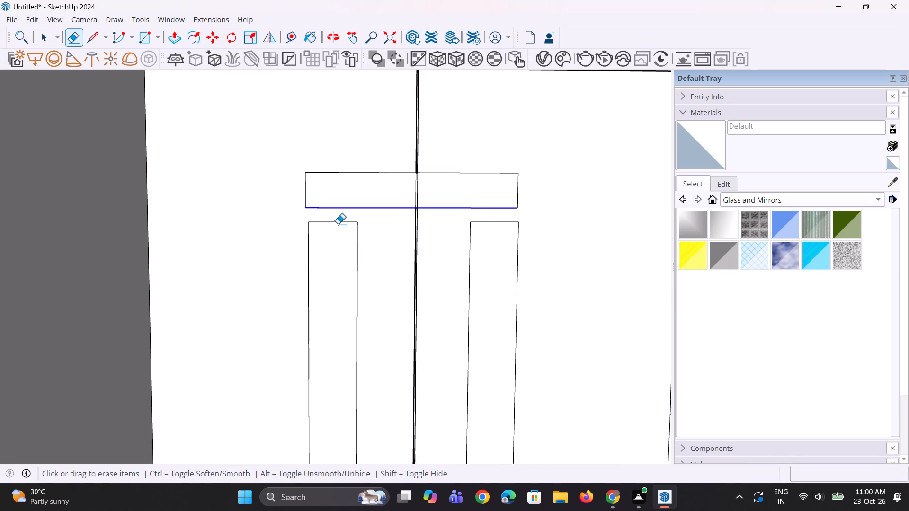
pyautogui.click(338, 224)
pyautogui.click(485, 221)
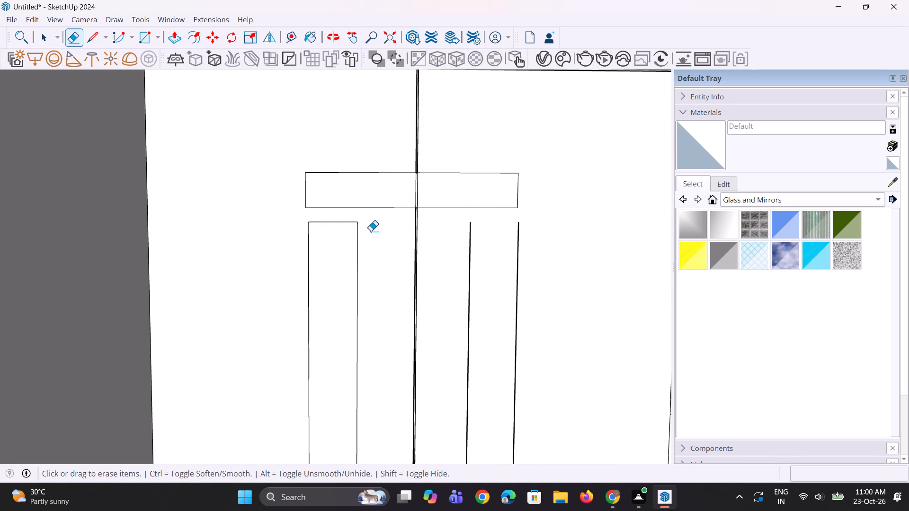
pyautogui.click(350, 221)
# Move the horizontal rectangle's bottom edge on the second door down about 3" to meet the tops of the vertical lines below.
pyautogui.press('m')
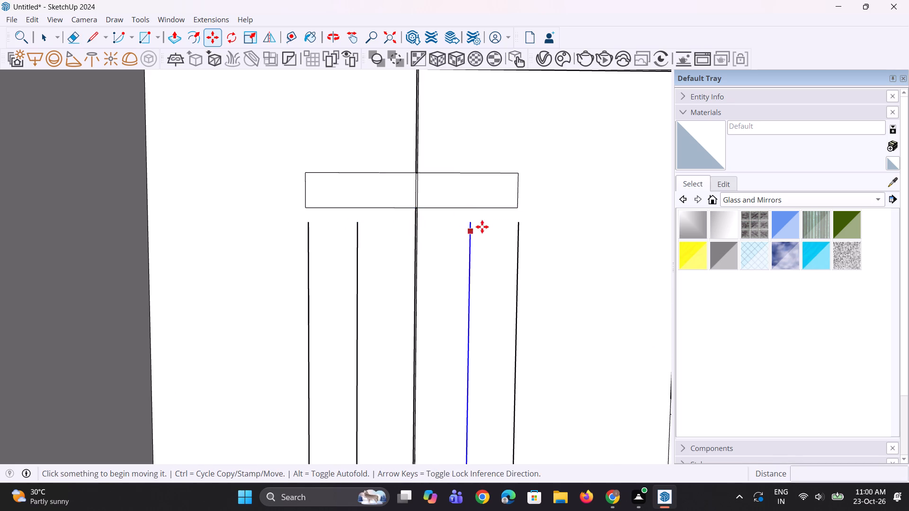
pyautogui.press('space')
pyautogui.click(492, 209)
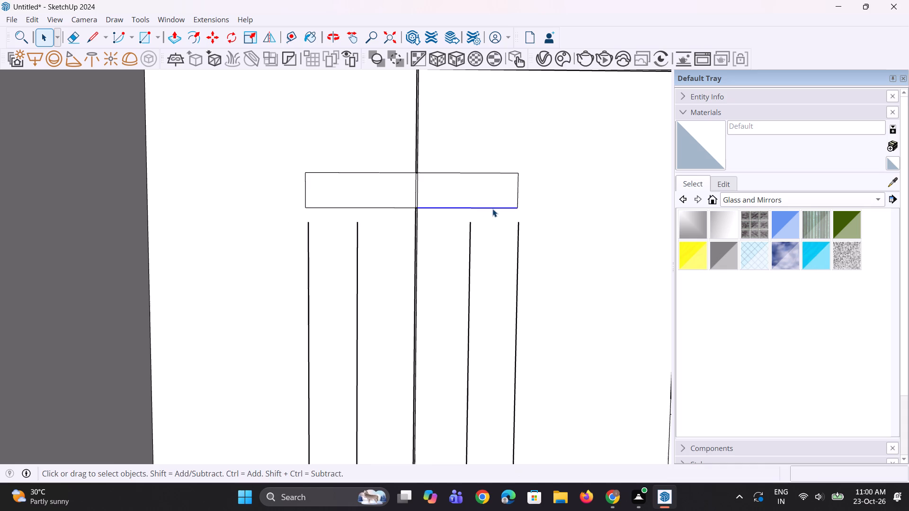
pyautogui.press('m')
pyautogui.click(516, 208)
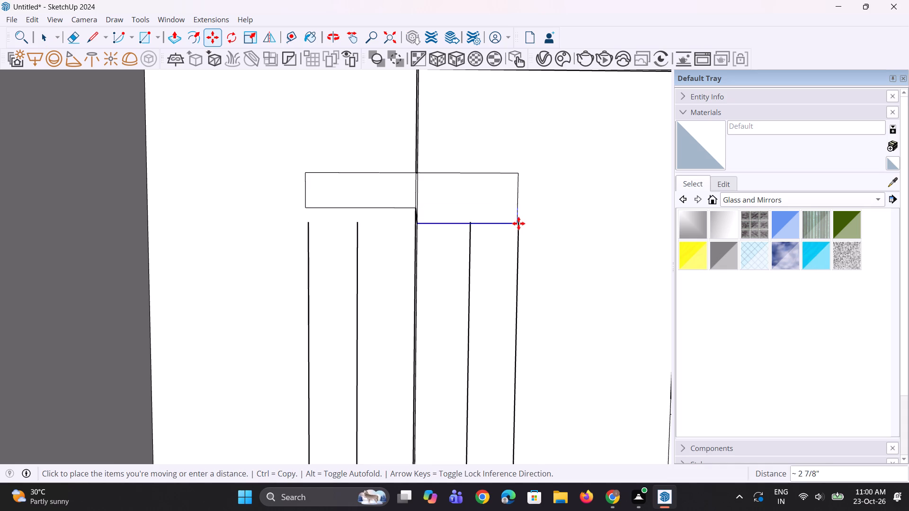
pyautogui.click(518, 222)
pyautogui.moveTo(508, 270); pyautogui.dragTo(249, 279, button='middle')
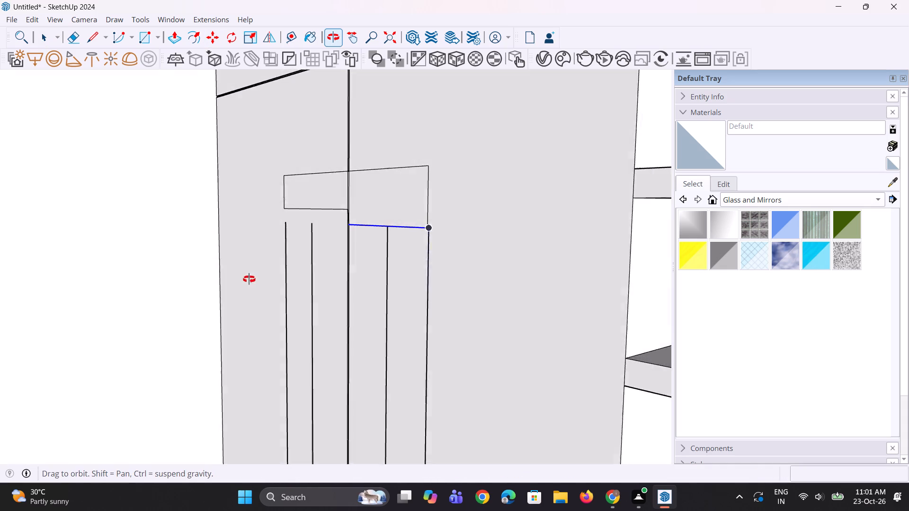
pyautogui.moveTo(249, 279); pyautogui.dragTo(248, 279, button='middle')
pyautogui.scroll(4, 414, 228)
pyautogui.moveTo(423, 238); pyautogui.dragTo(564, 238, button='middle')
pyautogui.scroll(3, 430, 214)
pyautogui.press('space')
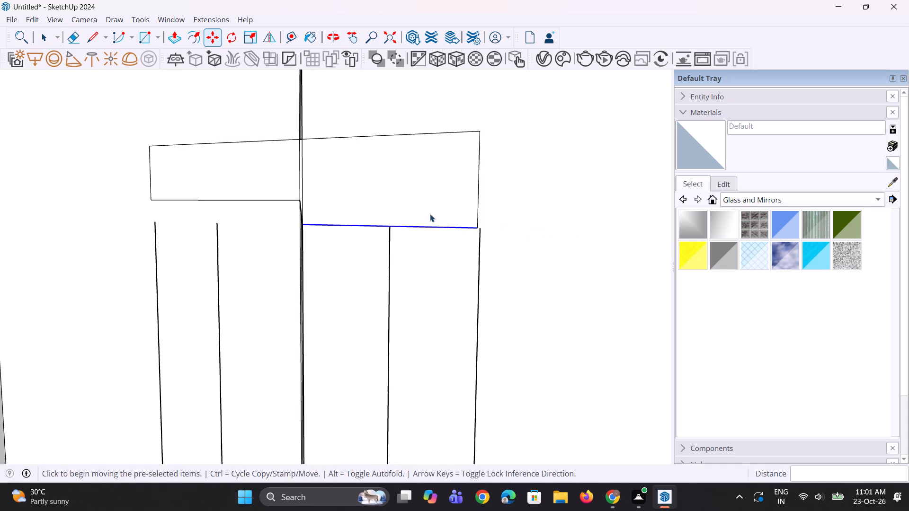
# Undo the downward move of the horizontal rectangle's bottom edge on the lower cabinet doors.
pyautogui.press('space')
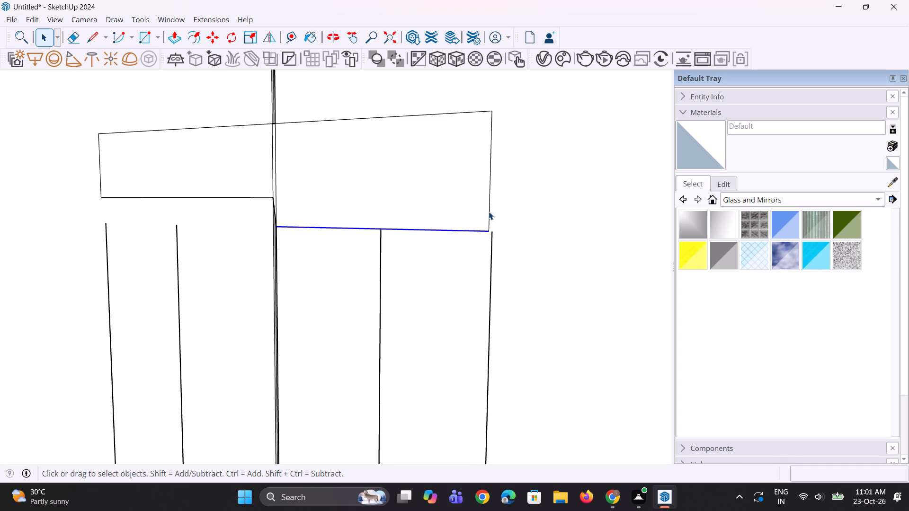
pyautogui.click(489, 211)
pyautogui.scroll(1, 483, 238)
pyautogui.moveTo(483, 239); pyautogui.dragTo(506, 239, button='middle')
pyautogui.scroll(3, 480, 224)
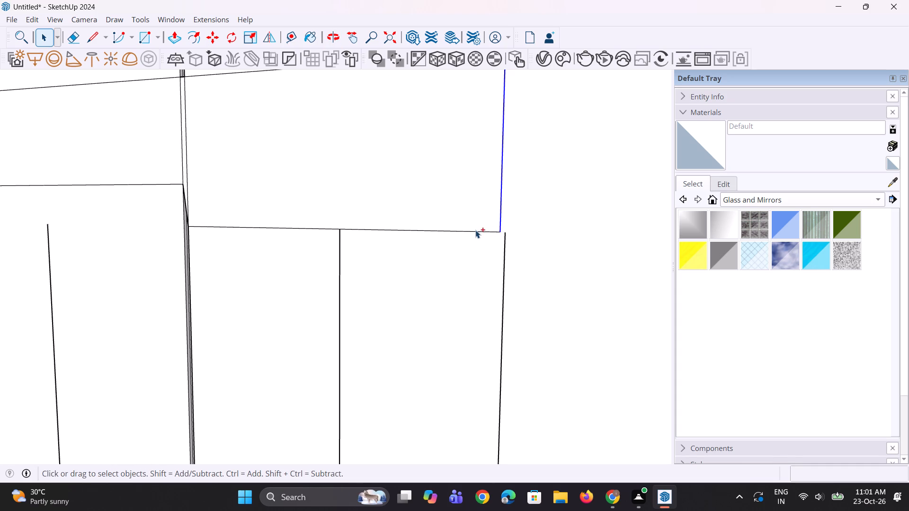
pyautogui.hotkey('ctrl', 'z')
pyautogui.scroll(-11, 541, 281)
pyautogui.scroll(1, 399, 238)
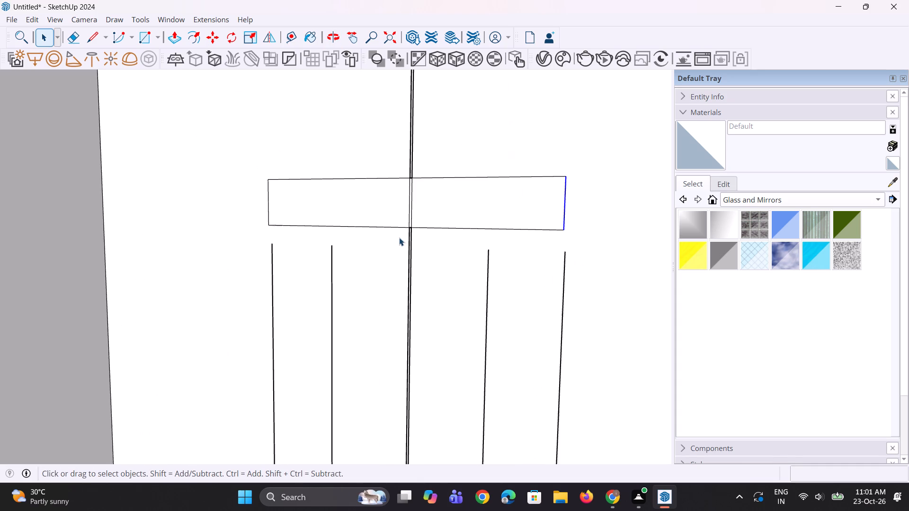
# Erase the horizontal rectangle's bottom, top and end edges from both doors, leaving the four vertical lines.
pyautogui.press('e')
pyautogui.click(390, 225)
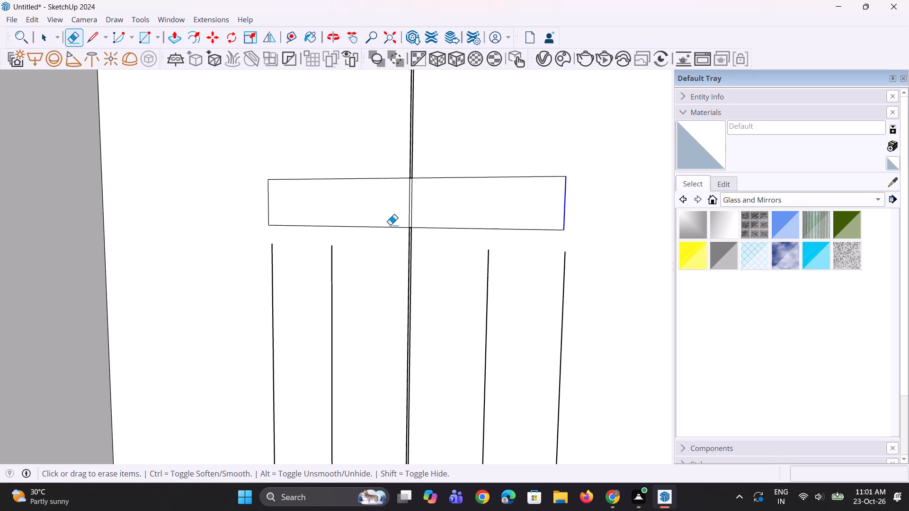
pyautogui.click(400, 227)
pyautogui.click(419, 227)
pyautogui.scroll(2, 417, 203)
pyautogui.moveTo(439, 173); pyautogui.dragTo(440, 176)
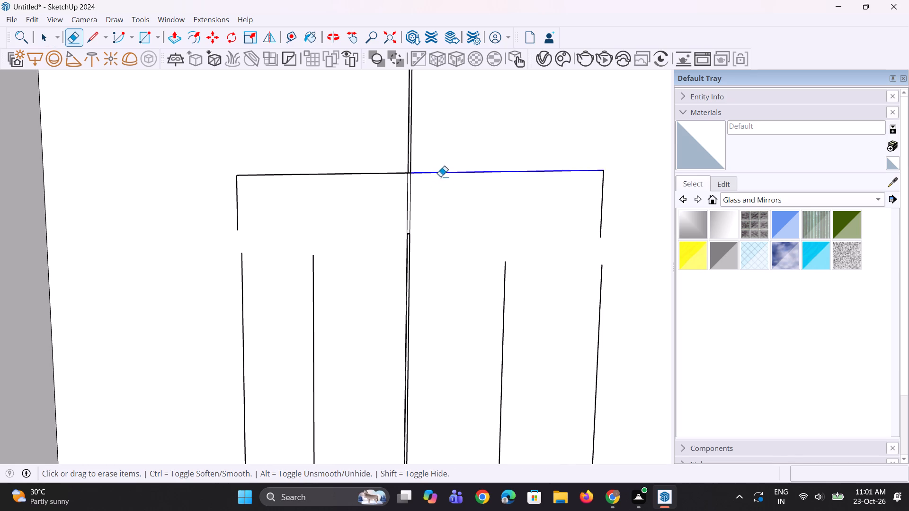
pyautogui.moveTo(440, 176); pyautogui.dragTo(443, 190)
pyautogui.moveTo(359, 177); pyautogui.dragTo(363, 188)
pyautogui.moveTo(367, 165); pyautogui.dragTo(374, 208)
pyautogui.moveTo(583, 197); pyautogui.dragTo(629, 209)
pyautogui.scroll(-7, 584, 206)
pyautogui.moveTo(357, 203); pyautogui.dragTo(413, 211)
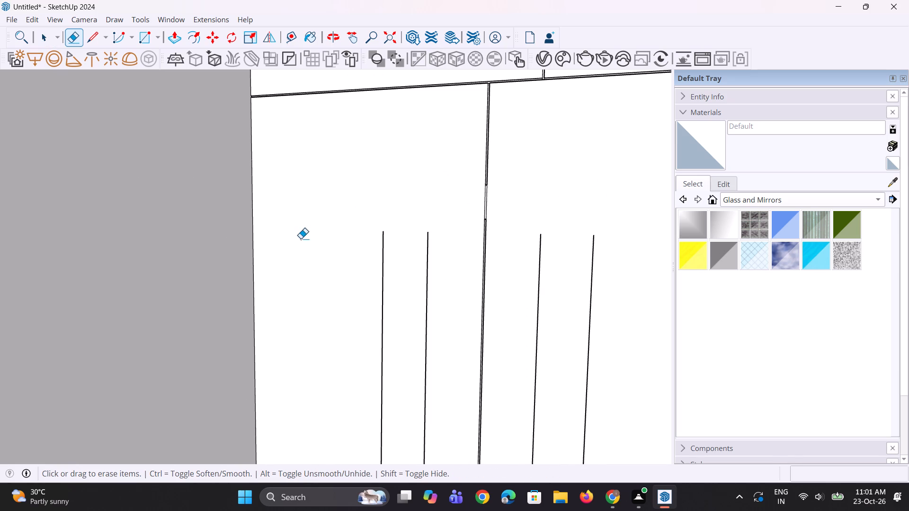
# Erase the two leftover short cross lines in the groove between the doors, where the rectangle crossed it.
pyautogui.scroll(-4, 294, 247)
pyautogui.moveTo(340, 266); pyautogui.dragTo(389, 262, button='middle')
pyautogui.scroll(12, 420, 218)
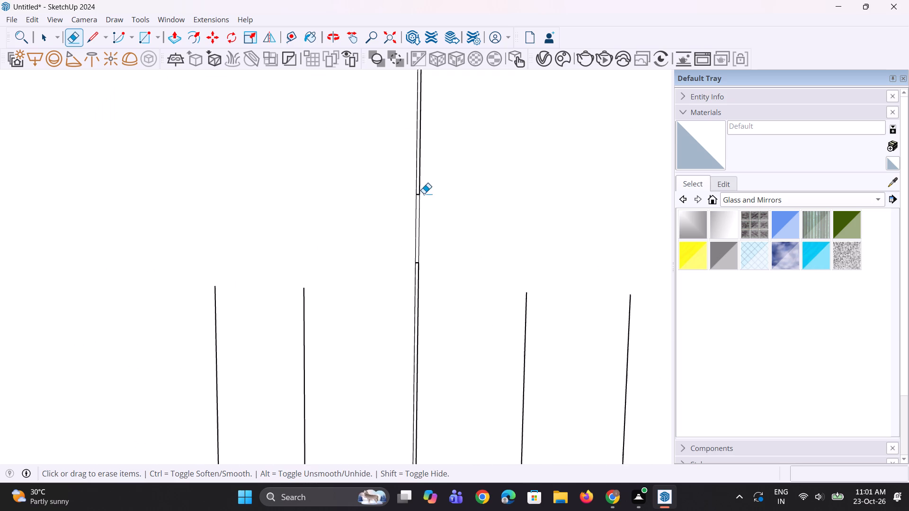
pyautogui.scroll(12, 424, 194)
pyautogui.click(415, 205)
pyautogui.scroll(-2, 415, 206)
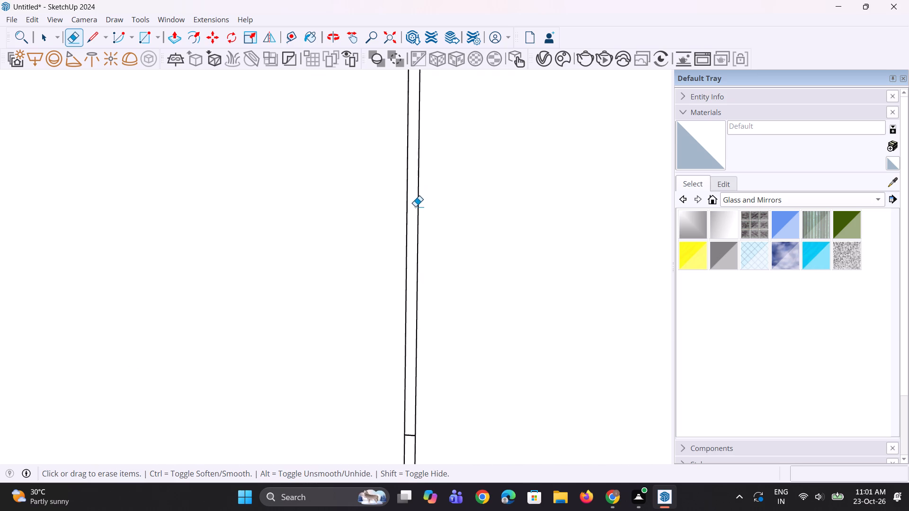
pyautogui.scroll(-2, 415, 206)
pyautogui.scroll(6, 390, 388)
pyautogui.click(420, 378)
pyautogui.scroll(-3, 419, 345)
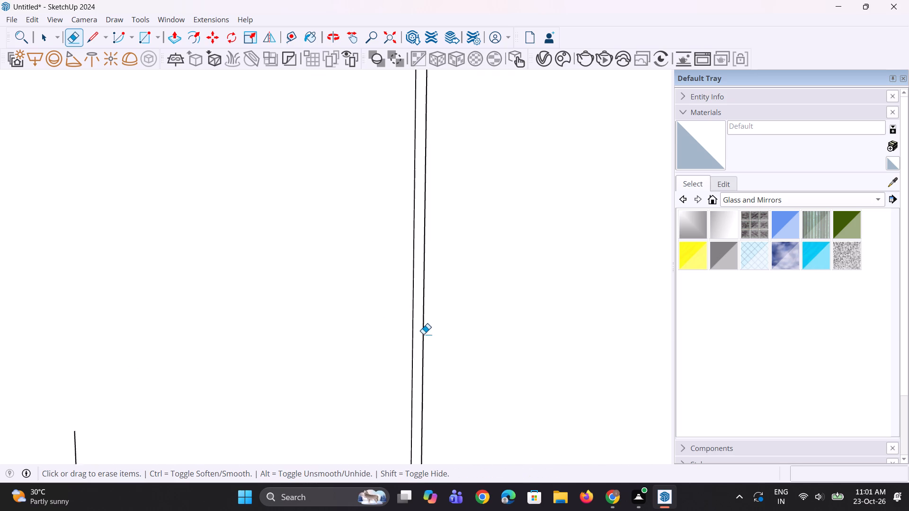
pyautogui.scroll(-20, 423, 334)
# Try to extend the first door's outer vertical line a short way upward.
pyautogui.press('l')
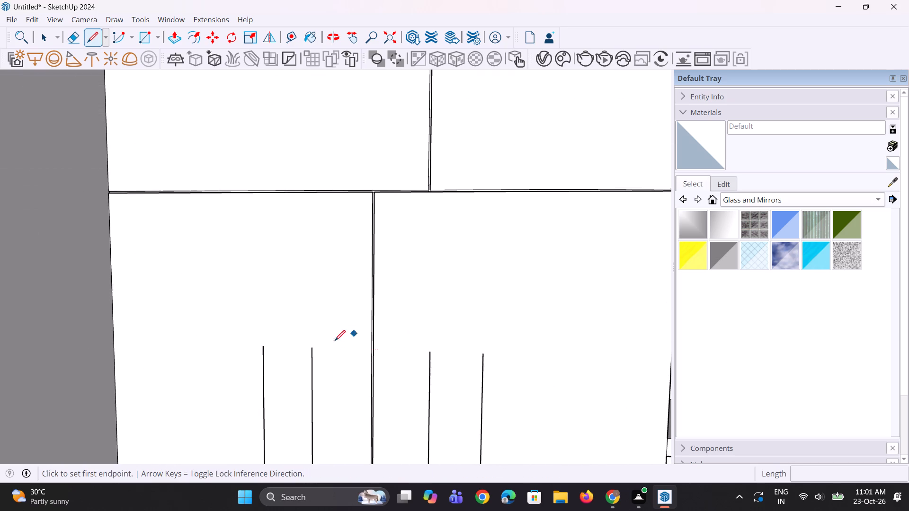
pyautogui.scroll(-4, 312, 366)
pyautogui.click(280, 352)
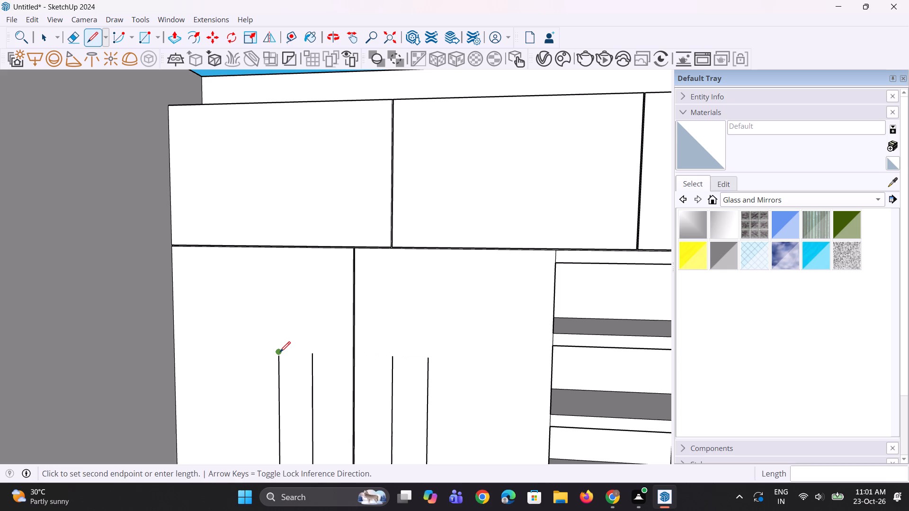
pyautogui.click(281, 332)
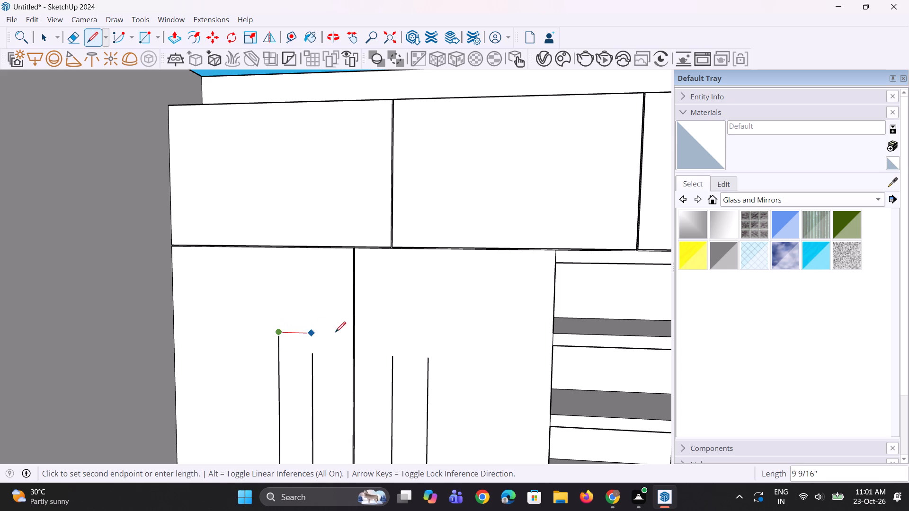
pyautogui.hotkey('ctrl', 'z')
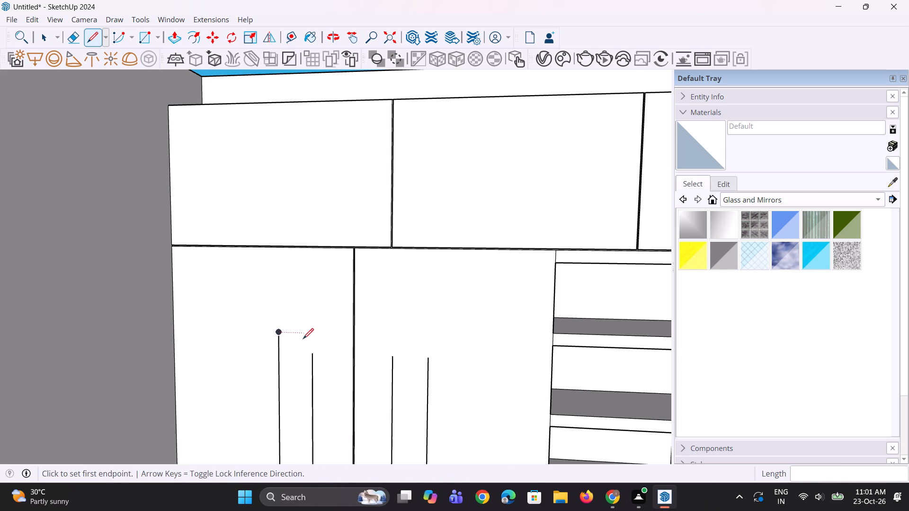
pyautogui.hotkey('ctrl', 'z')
# Extend both outer vertical lines about 11 5/16" upward and join their tops with a line about 3' 2 1/16" long across the doors.
pyautogui.click(278, 353)
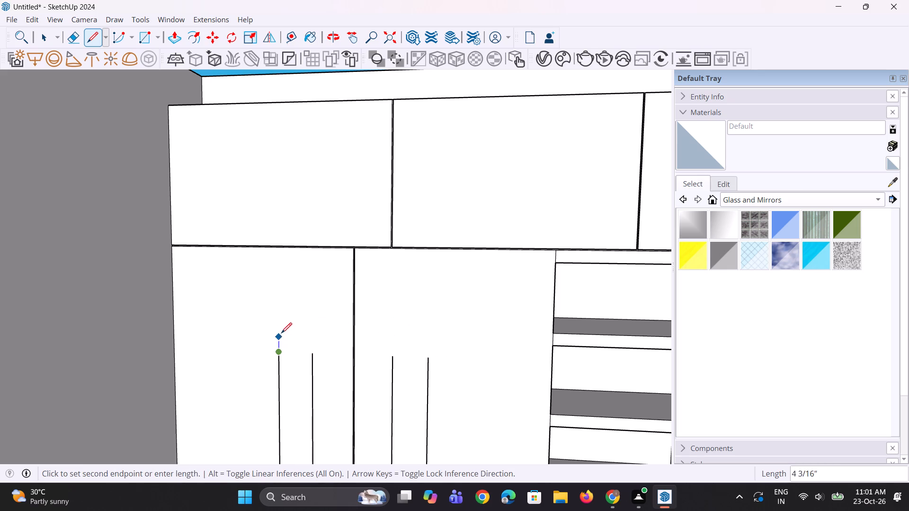
pyautogui.click(280, 308)
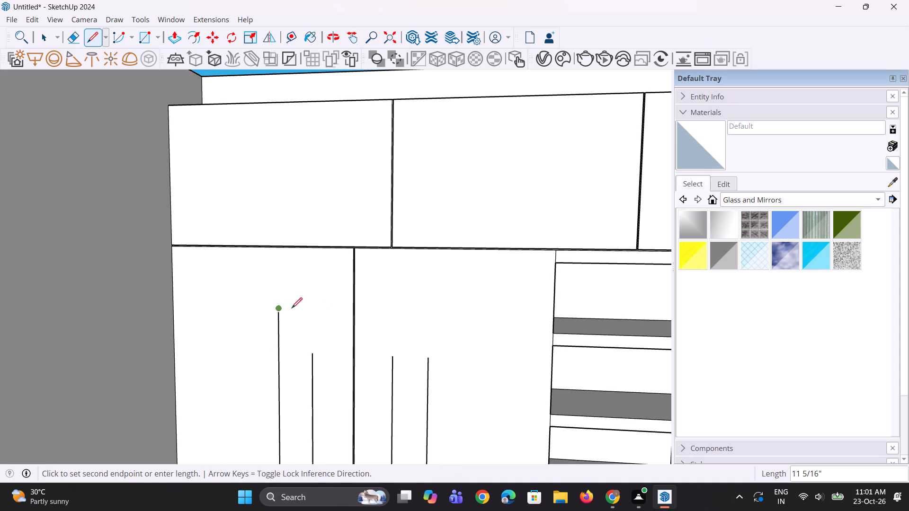
pyautogui.click(432, 314)
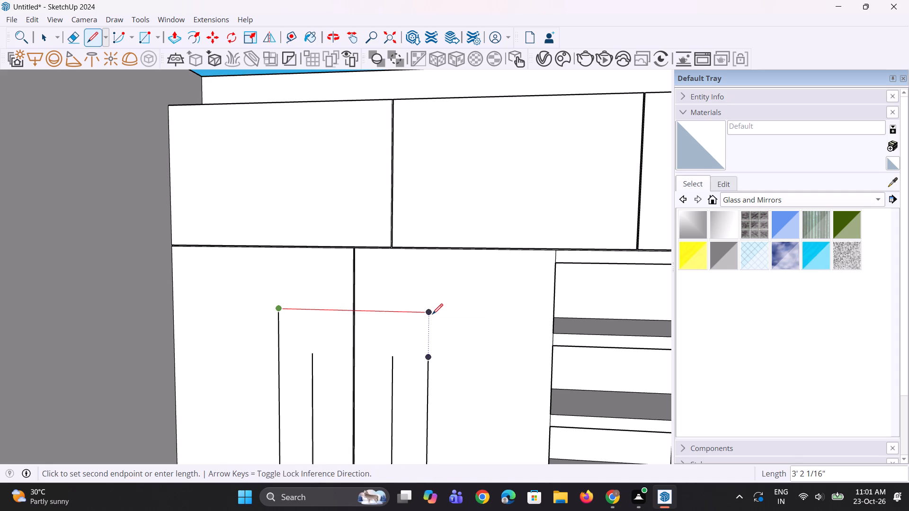
pyautogui.click(426, 360)
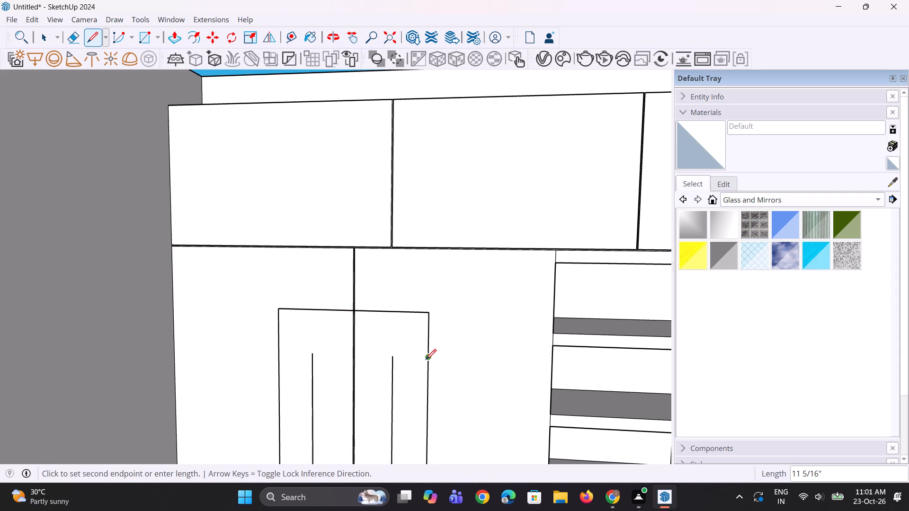
pyautogui.press('space')
# Join the tops of the two inner vertical lines with a line about 1' 8 7/16" long.
pyautogui.press('l')
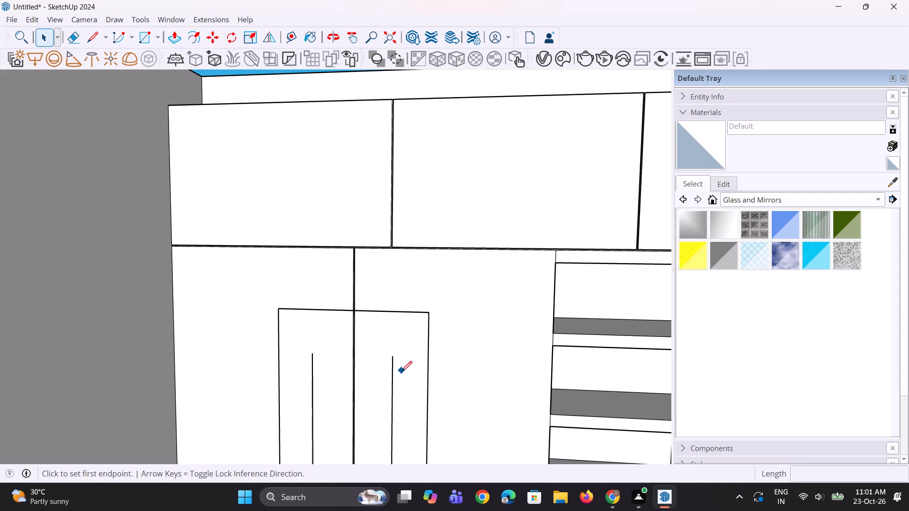
pyautogui.click(393, 357)
pyautogui.click(310, 355)
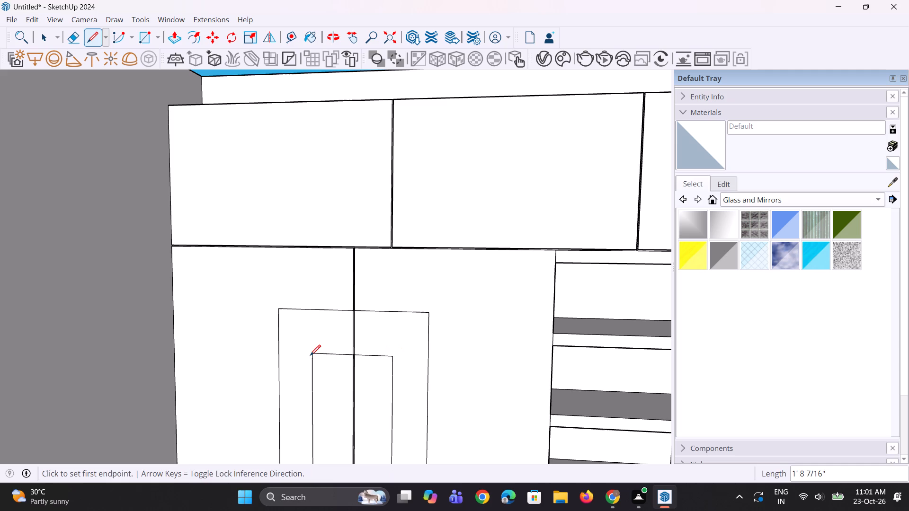
pyautogui.press('space')
pyautogui.press('space')
# Copy both halves of the arch-shaped door pattern about 11' across to the second pair of lower doors, centred on their joint.
pyautogui.scroll(-12, 347, 342)
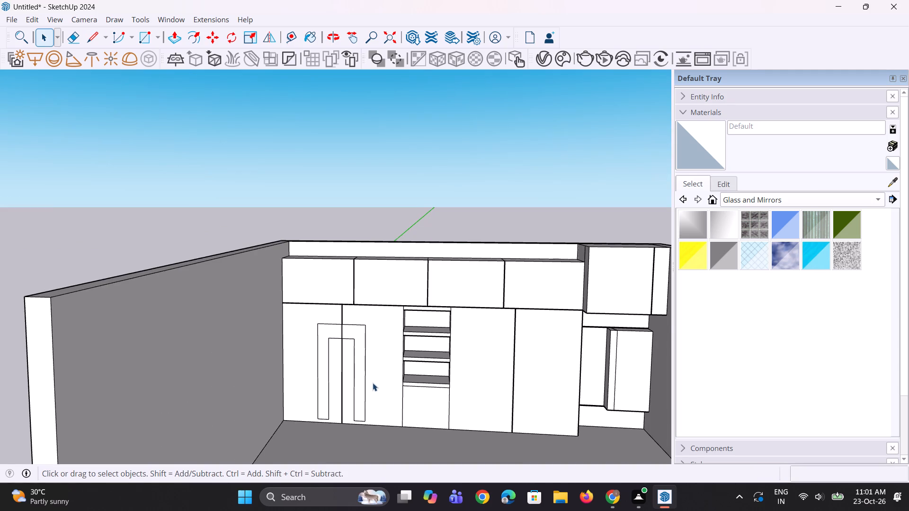
pyautogui.scroll(1, 367, 380)
pyautogui.click(357, 368)
pyautogui.scroll(2, 348, 339)
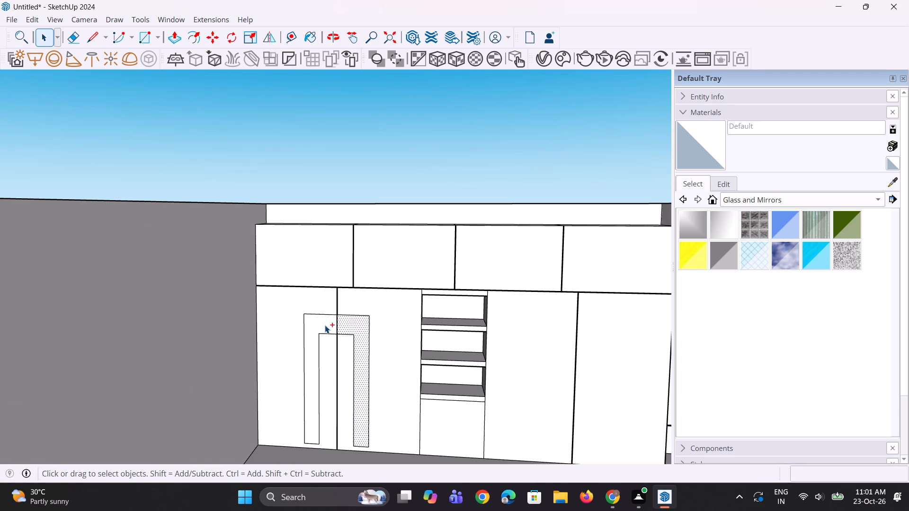
pyautogui.keyDown('ctrl'); pyautogui.click(325, 325); pyautogui.keyUp('ctrl')
pyautogui.press('m')
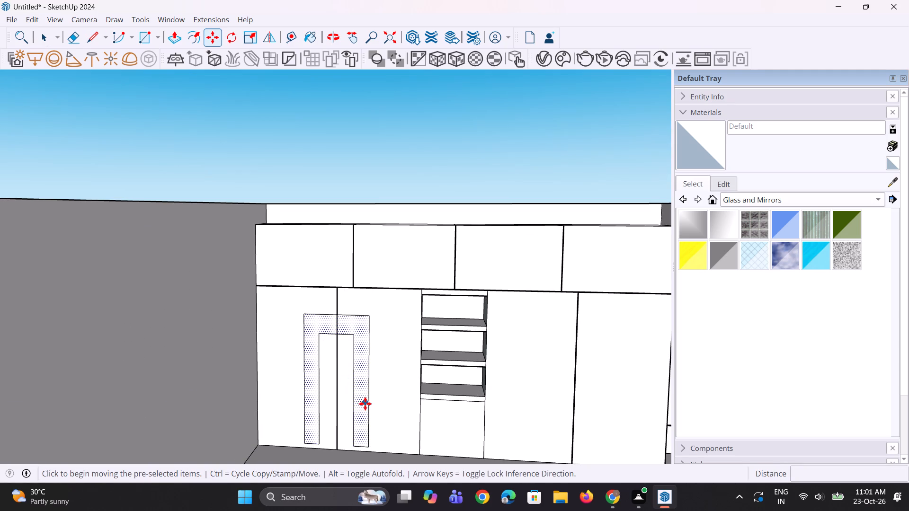
pyautogui.click(372, 449)
pyautogui.scroll(-3, 482, 448)
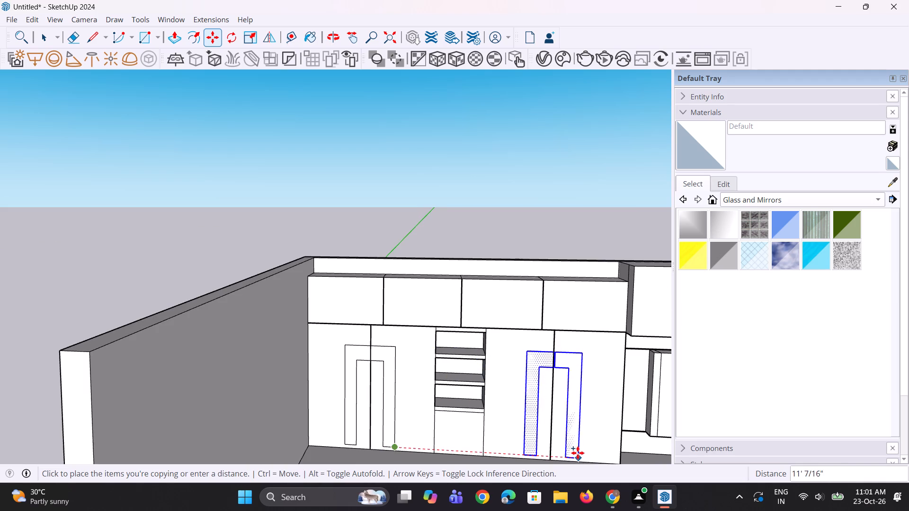
pyautogui.click(577, 453)
# Examine how the copied arch pattern sits on the second pair of doors, up close and across the whole cabinet wall.
pyautogui.scroll(3, 553, 359)
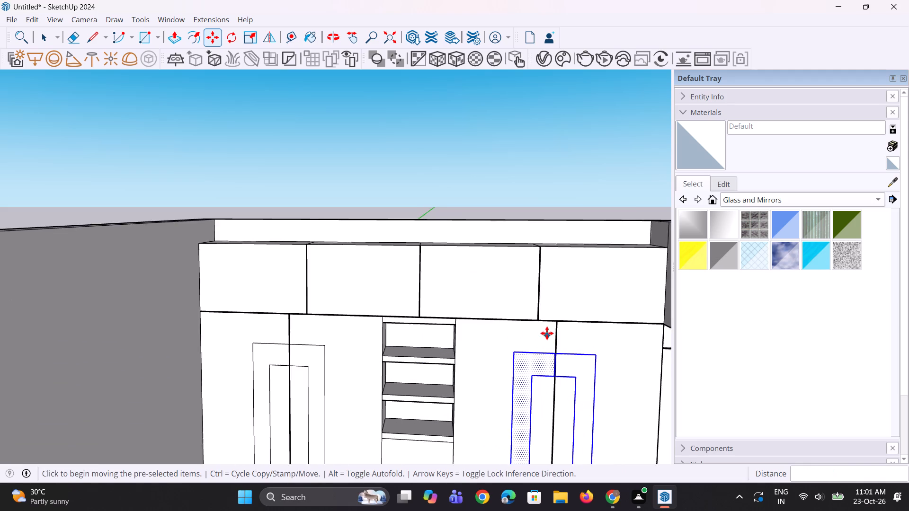
pyautogui.scroll(7, 547, 333)
pyautogui.press('space')
pyautogui.press('space')
pyautogui.click(555, 86)
pyautogui.scroll(4, 549, 373)
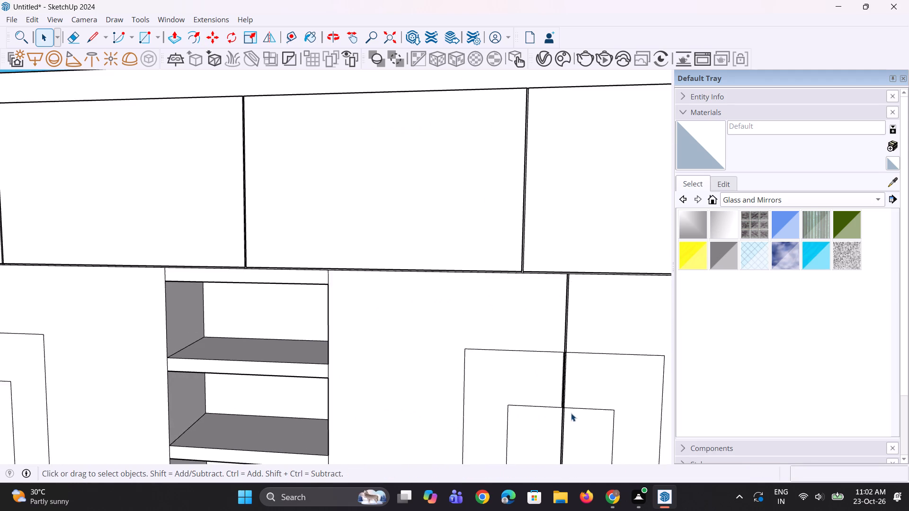
pyautogui.scroll(3, 571, 413)
pyautogui.moveTo(551, 405); pyautogui.dragTo(554, 398, button='middle')
pyautogui.moveTo(496, 342); pyautogui.dragTo(492, 326)
pyautogui.scroll(-6, 496, 342)
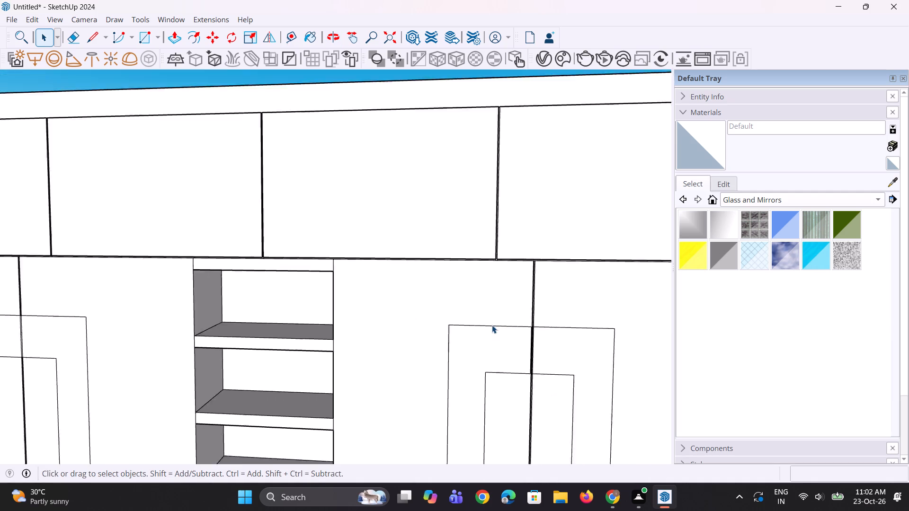
pyautogui.scroll(-9, 492, 325)
pyautogui.moveTo(474, 416); pyautogui.dragTo(496, 403, button='middle')
pyautogui.scroll(-6, 379, 333)
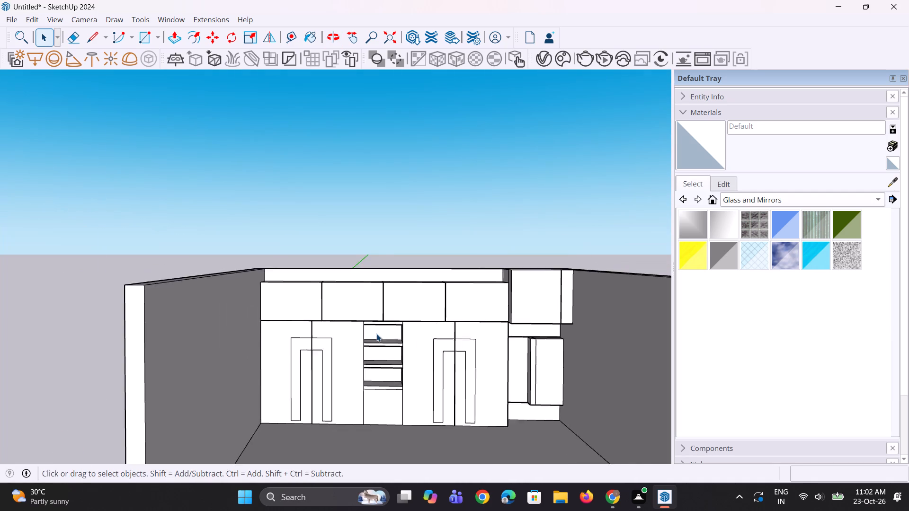
pyautogui.scroll(-3, 376, 334)
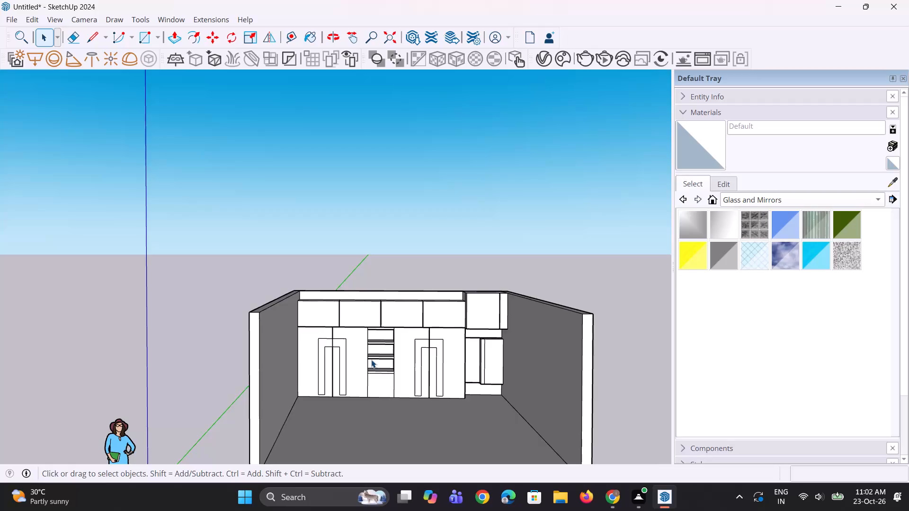
# Draw a three-segment handle outline projecting about 1 13/16" from the first upper cabinet's front, beside its joint with the second cabinet.
pyautogui.scroll(3, 317, 271)
pyautogui.scroll(7, 350, 302)
pyautogui.scroll(2, 334, 338)
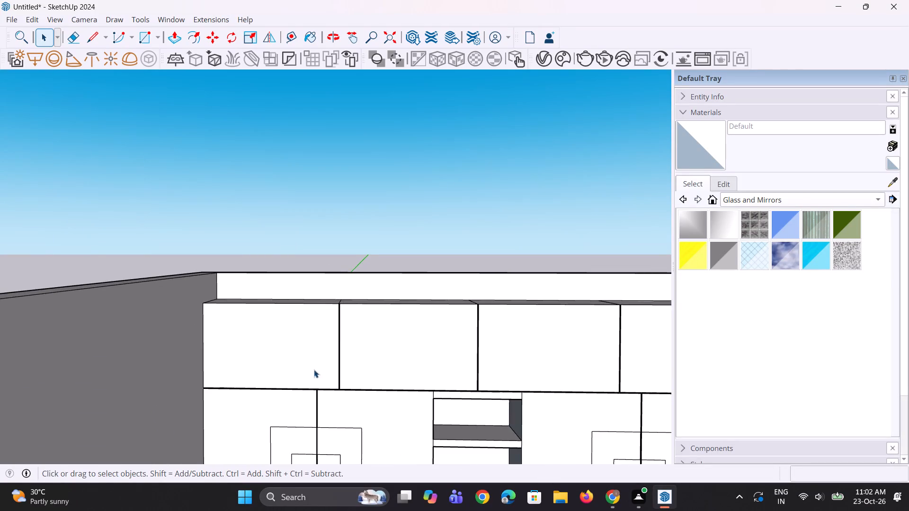
pyautogui.moveTo(314, 370); pyautogui.dragTo(484, 510, button='middle')
pyautogui.scroll(3, 388, 338)
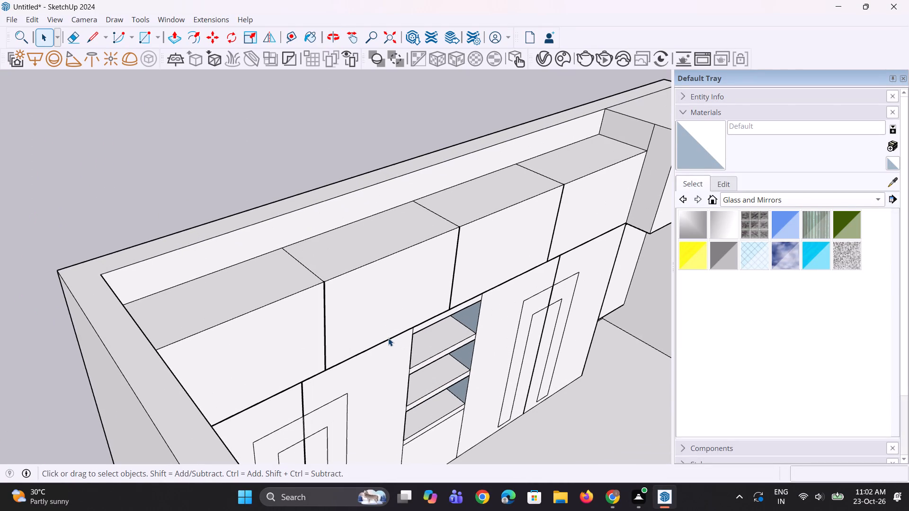
pyautogui.press('l')
pyautogui.scroll(3, 356, 307)
pyautogui.scroll(6, 316, 322)
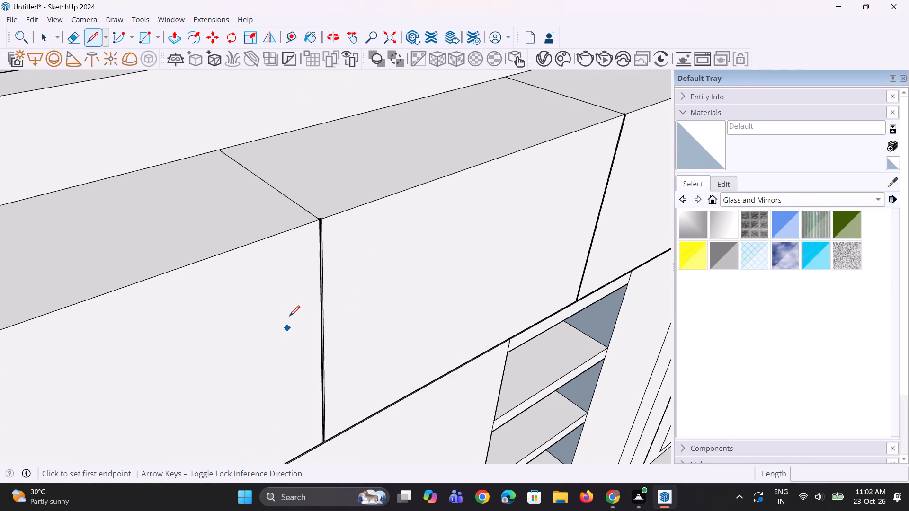
pyautogui.click(289, 311)
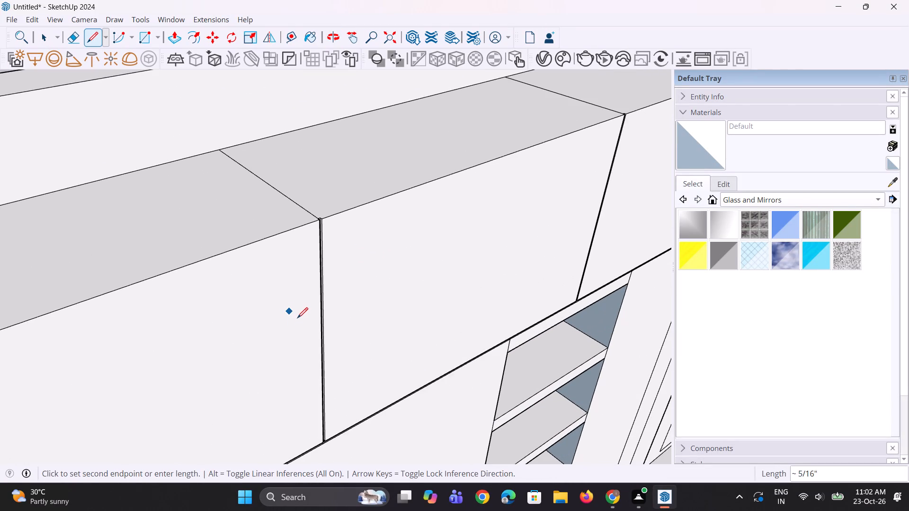
pyautogui.click(299, 318)
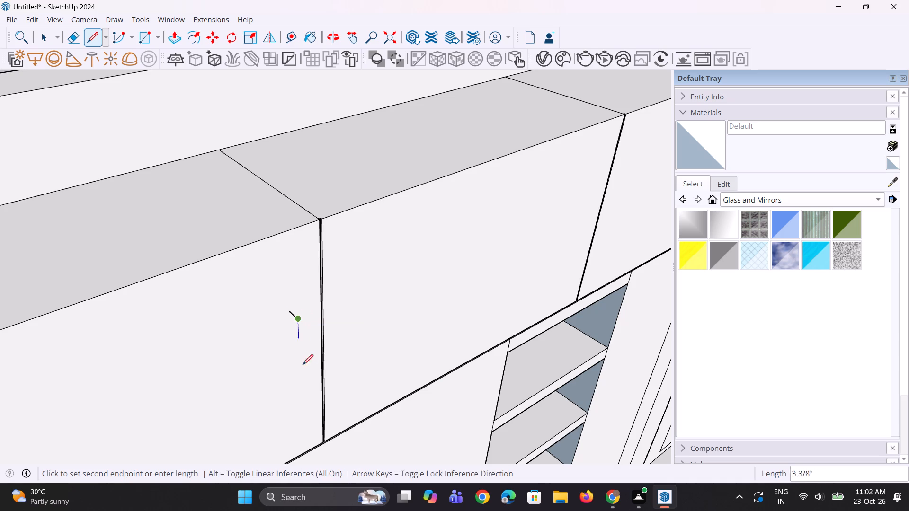
pyautogui.click(308, 401)
pyautogui.click(291, 394)
pyautogui.moveTo(312, 416); pyautogui.dragTo(241, 364, button='middle')
pyautogui.press('space')
pyautogui.scroll(-5, 411, 356)
pyautogui.press('space')
pyautogui.scroll(-1, 414, 356)
pyautogui.moveTo(414, 356); pyautogui.dragTo(376, 352, button='middle')
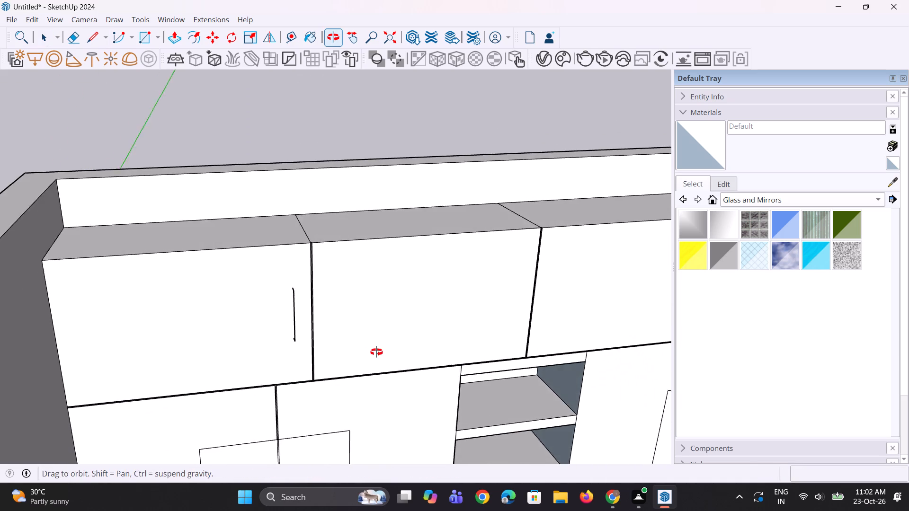
# Copy the three-segment handle outline about 8 15/16" across onto the second upper cabinet's front, beside its joint with the first.
pyautogui.moveTo(376, 352); pyautogui.dragTo(347, 339, button='middle')
pyautogui.scroll(7, 279, 299)
pyautogui.moveTo(275, 304); pyautogui.dragTo(240, 298, button='middle')
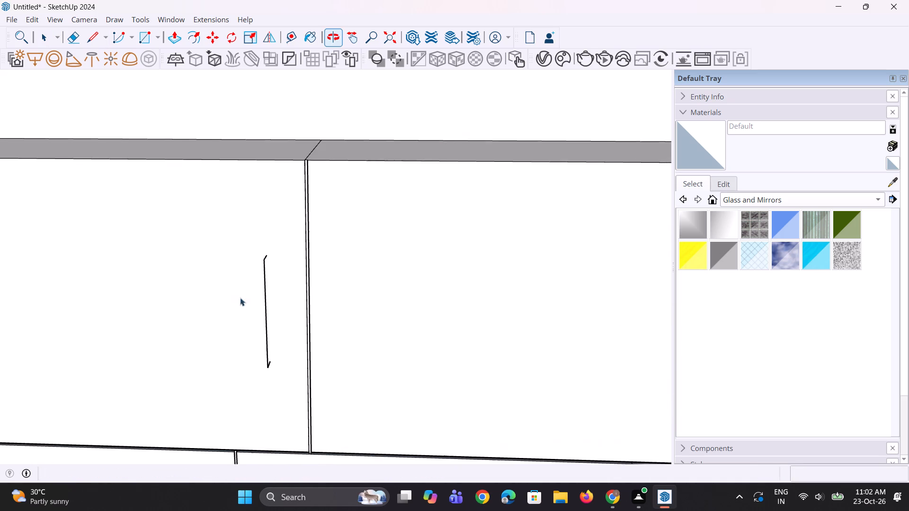
pyautogui.scroll(-8, 390, 322)
pyautogui.moveTo(324, 340); pyautogui.dragTo(294, 308, button='middle')
pyautogui.scroll(4, 316, 316)
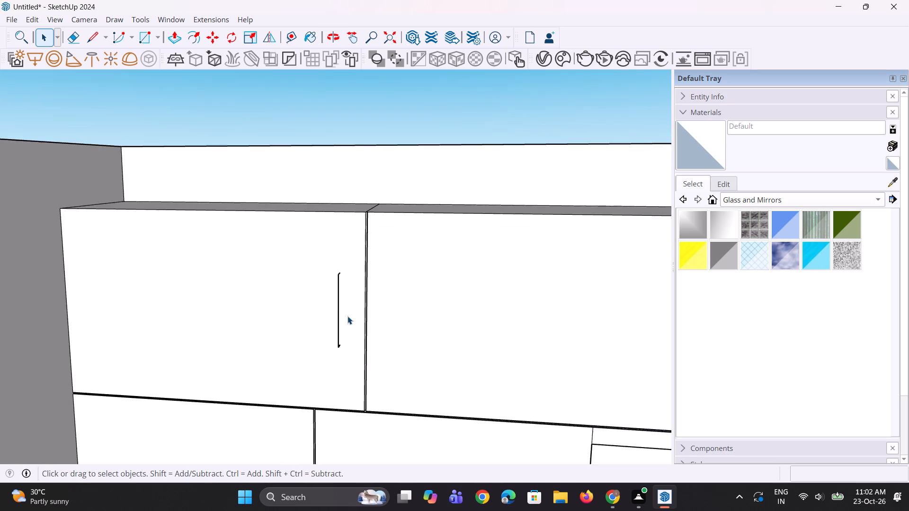
pyautogui.scroll(4, 348, 316)
pyautogui.click(333, 299)
pyautogui.scroll(4, 339, 278)
pyautogui.keyDown('ctrl'); pyautogui.scroll(2, 337, 236); pyautogui.keyUp('ctrl')
pyautogui.keyDown('ctrl'); pyautogui.click(331, 233); pyautogui.keyUp('ctrl')
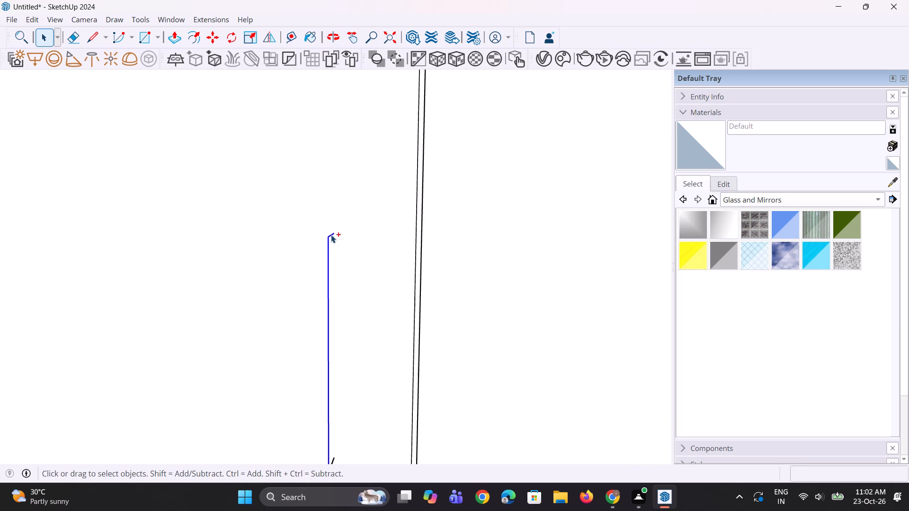
pyautogui.scroll(-4, 308, 312)
pyautogui.scroll(4, 314, 427)
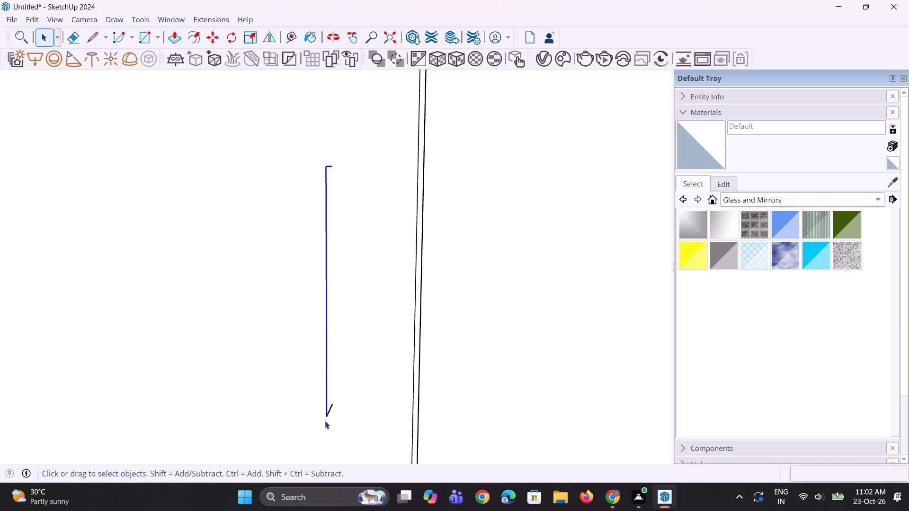
pyautogui.scroll(7, 328, 415)
pyautogui.keyDown('ctrl'); pyautogui.click(329, 404); pyautogui.keyUp('ctrl')
pyautogui.scroll(-6, 339, 422)
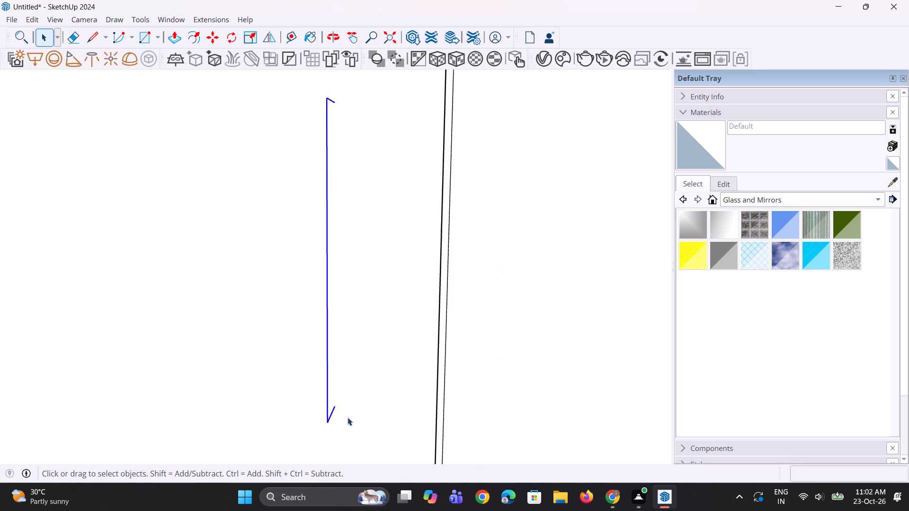
pyautogui.scroll(-9, 348, 417)
pyautogui.press('m')
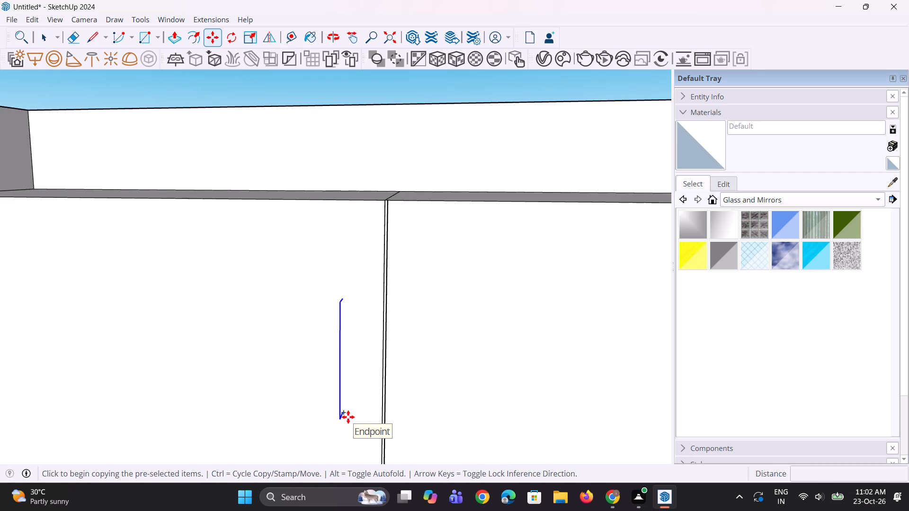
pyautogui.click(345, 413)
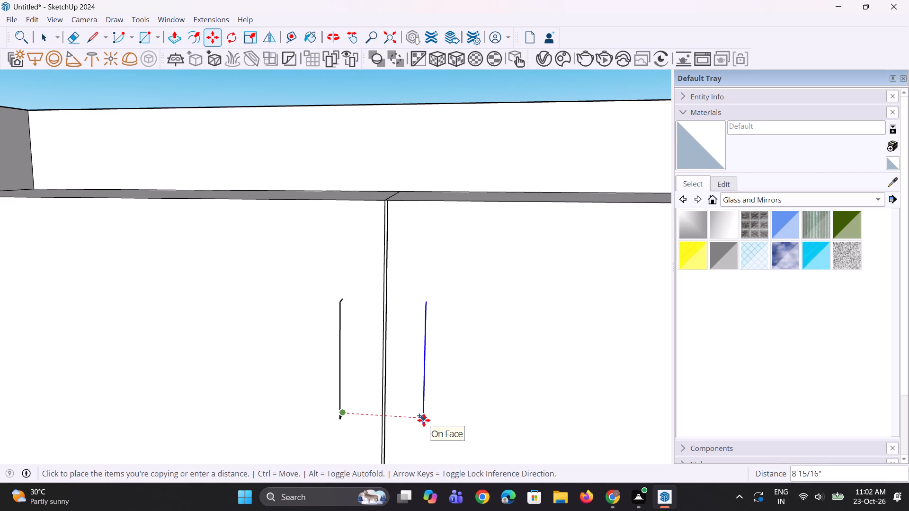
pyautogui.click(424, 420)
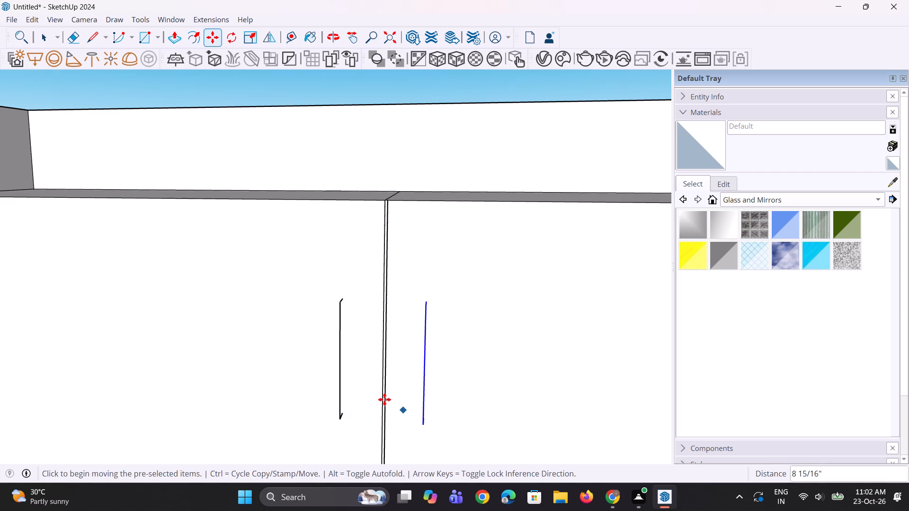
# Copy the second cabinet's handle outline about 8' 8 11/16" across onto the third upper cabinet, beside its joint with the fourth.
pyautogui.scroll(-17, 384, 399)
pyautogui.moveTo(396, 450); pyautogui.dragTo(356, 411, button='middle')
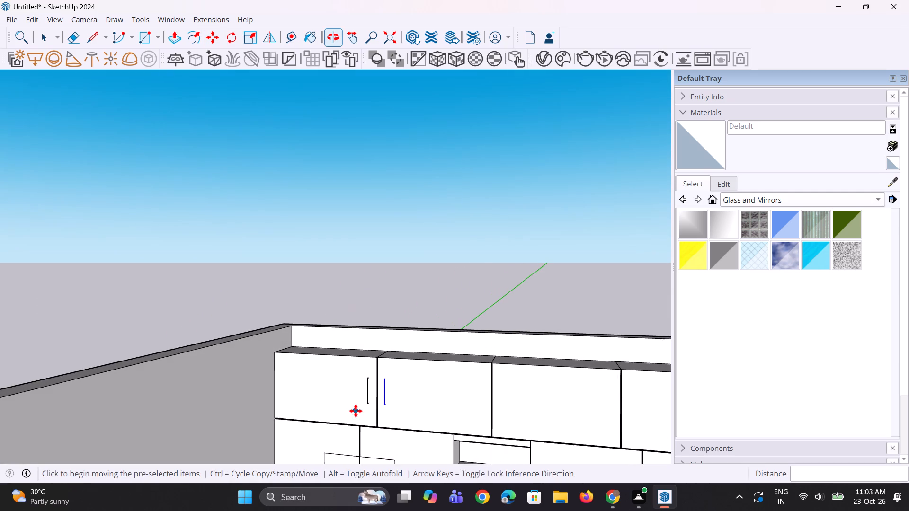
pyautogui.press('m')
pyautogui.scroll(12, 376, 421)
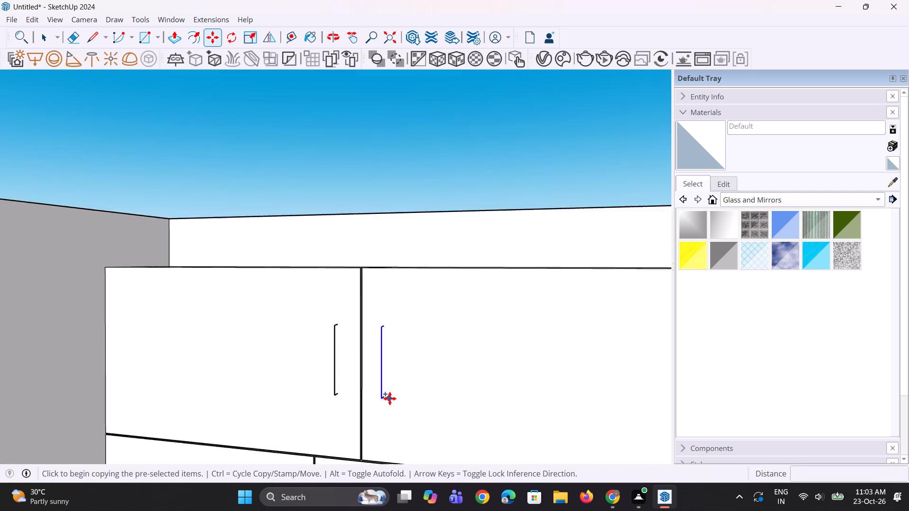
pyautogui.scroll(7, 390, 398)
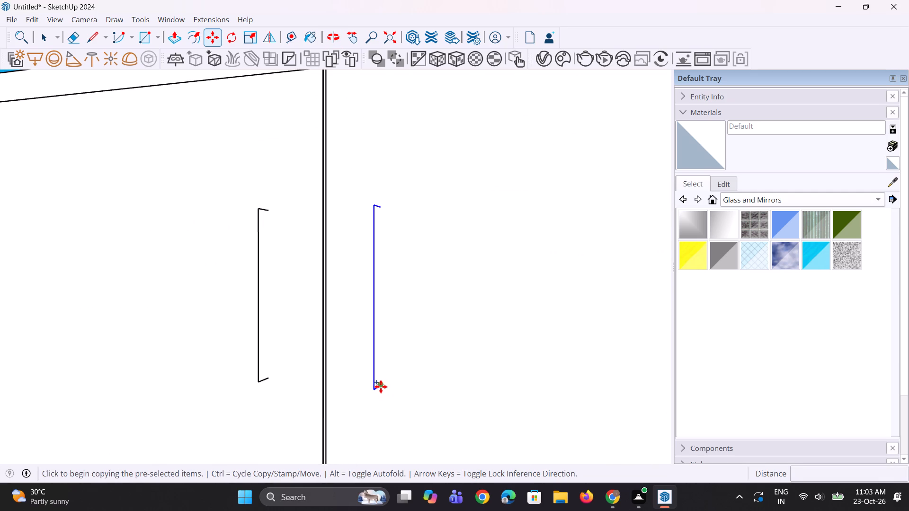
pyautogui.click(380, 387)
pyautogui.scroll(-8, 415, 396)
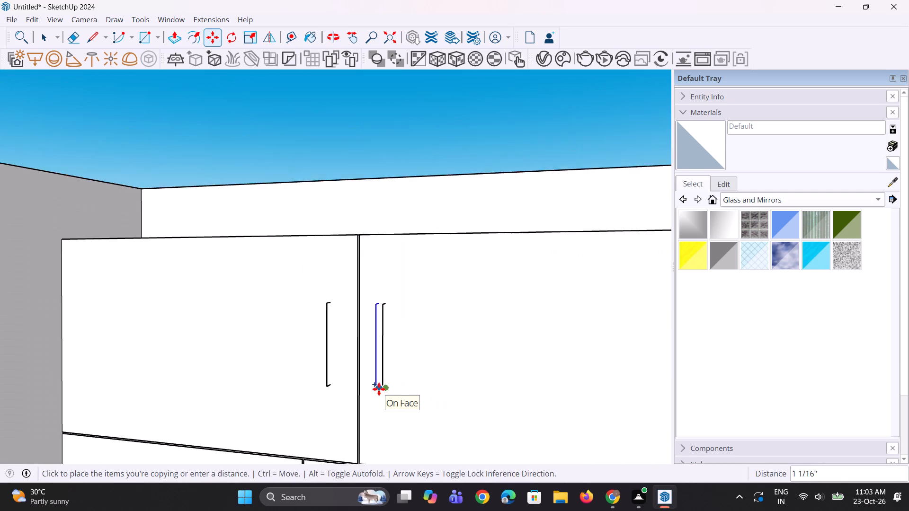
pyautogui.scroll(-17, 379, 389)
pyautogui.scroll(3, 486, 404)
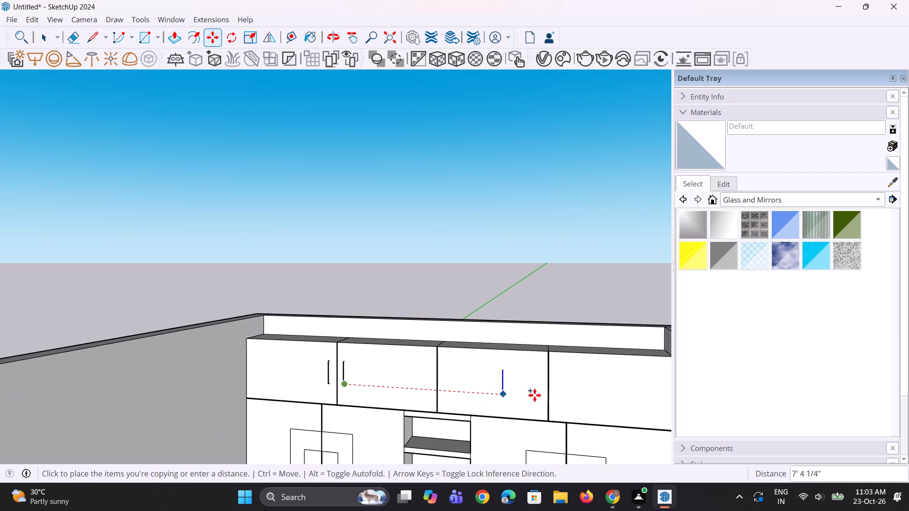
pyautogui.scroll(5, 535, 395)
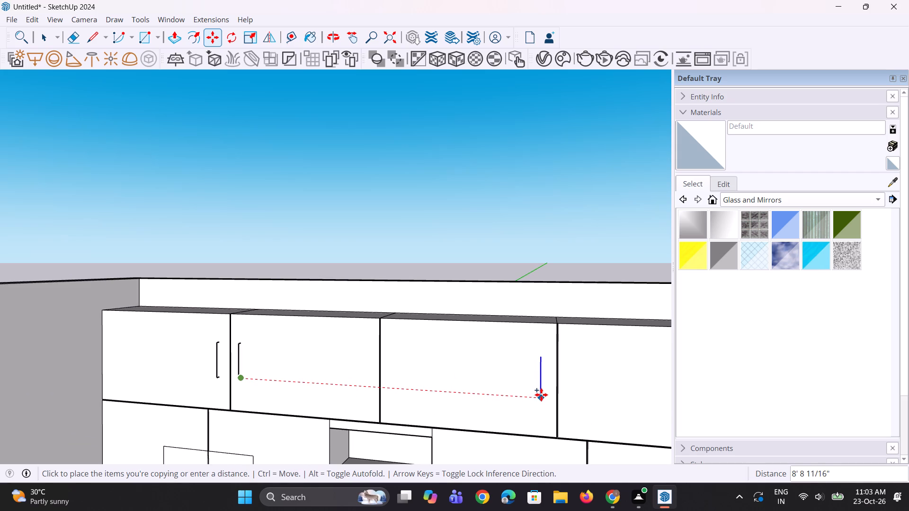
pyautogui.click(541, 395)
# Copy the third cabinet's handle outline about 10 3/16" across the joint onto the fourth upper cabinet's front.
pyautogui.press('m')
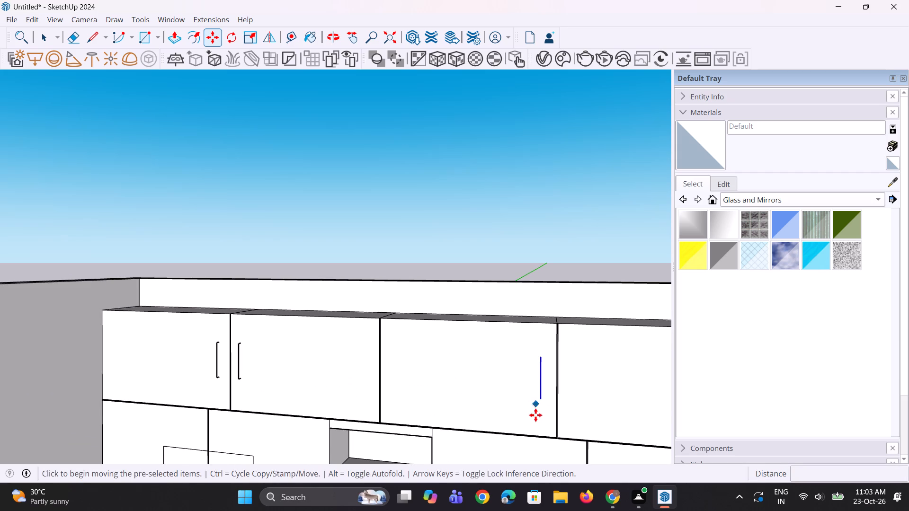
pyautogui.scroll(1, 535, 416)
pyautogui.moveTo(535, 416); pyautogui.dragTo(417, 402, button='middle')
pyautogui.scroll(5, 498, 416)
pyautogui.click(503, 403)
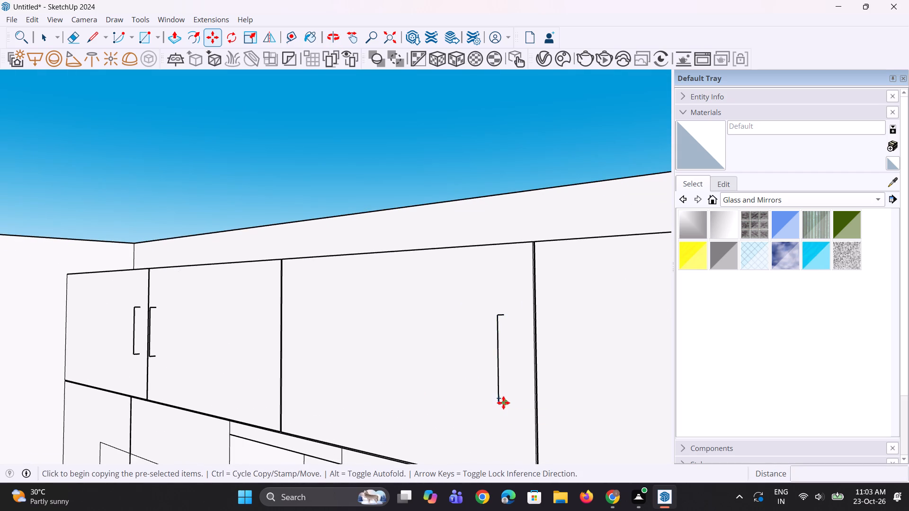
pyautogui.click(572, 410)
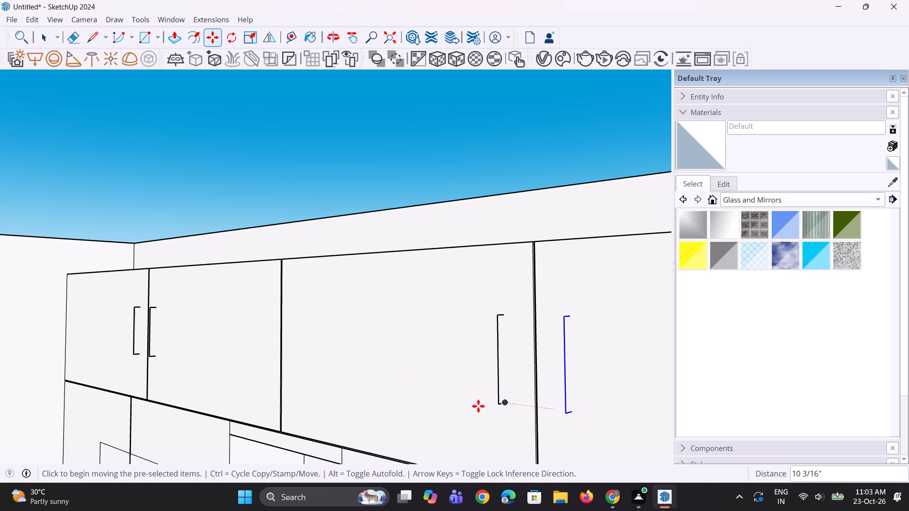
# Examine the handle placement across the four upper cabinets and the rest of the cabinet wall.
pyautogui.scroll(-5, 353, 382)
pyautogui.moveTo(343, 386); pyautogui.dragTo(569, 406, button='middle')
pyautogui.scroll(-7, 429, 388)
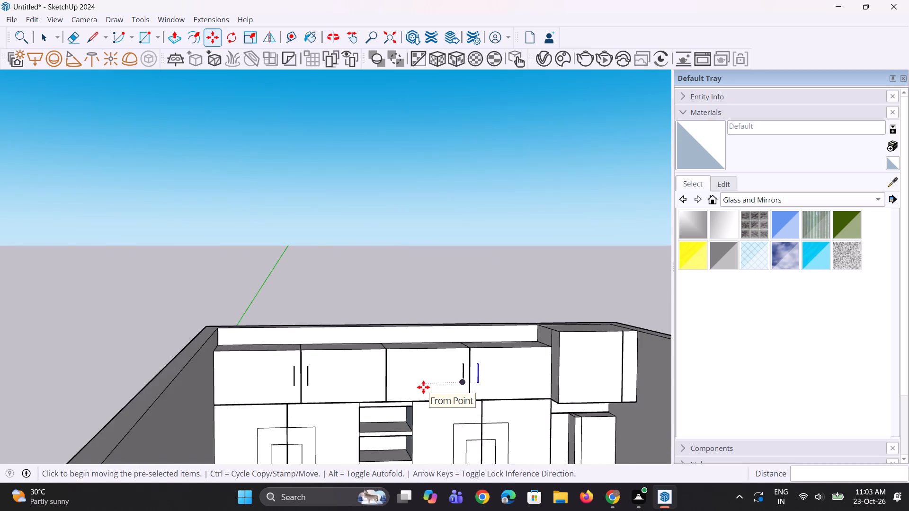
pyautogui.scroll(-10, 423, 387)
pyautogui.moveTo(426, 414); pyautogui.dragTo(381, 407, button='middle')
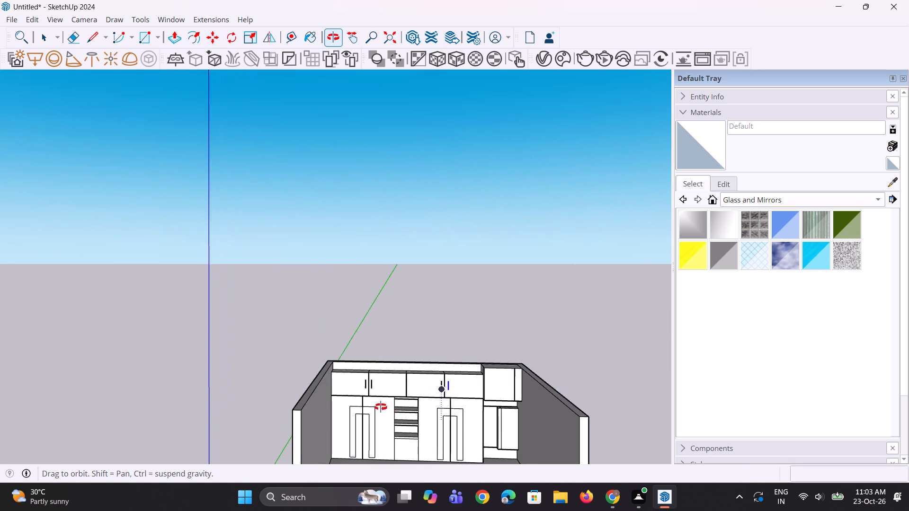
pyautogui.moveTo(381, 407); pyautogui.dragTo(361, 407, button='middle')
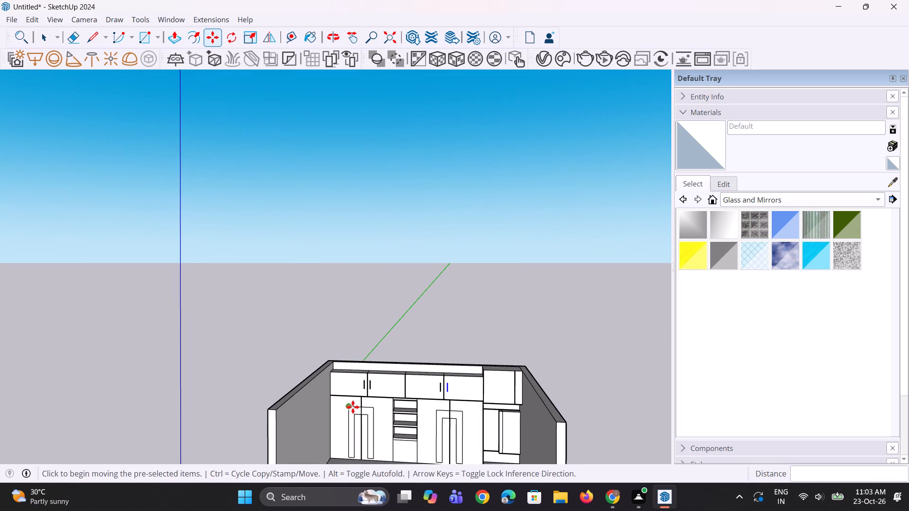
pyautogui.scroll(3, 352, 407)
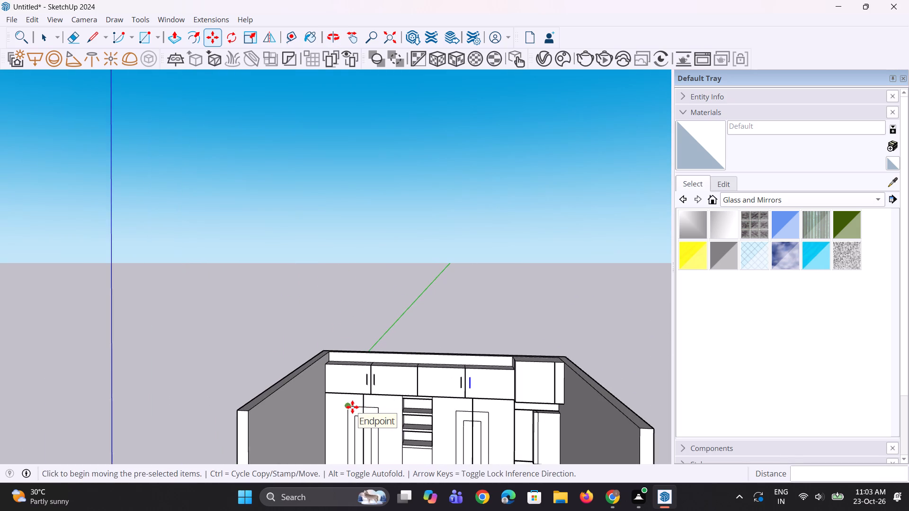
pyautogui.scroll(2, 352, 407)
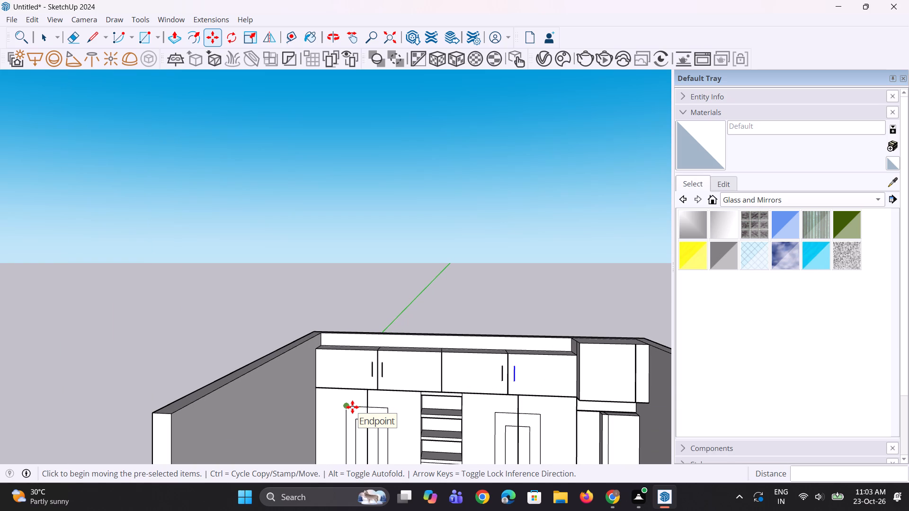
pyautogui.scroll(1, 352, 407)
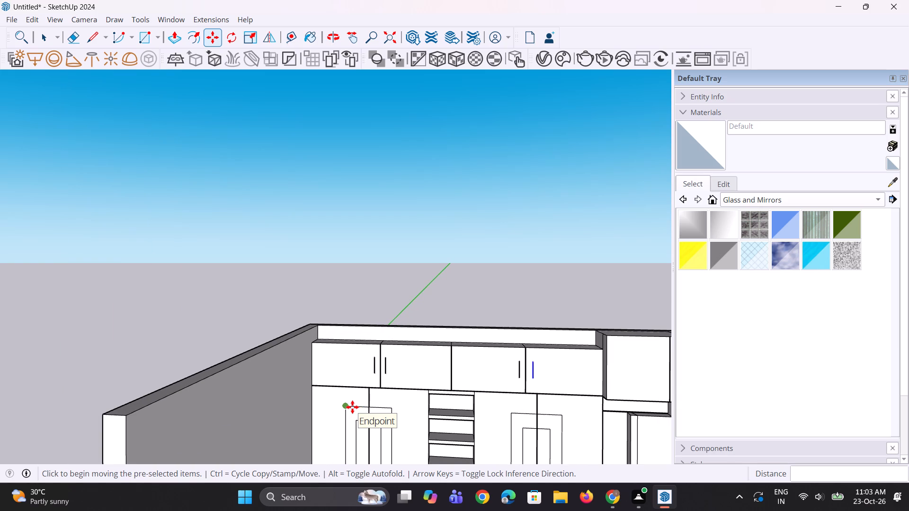
pyautogui.scroll(-2, 352, 407)
pyautogui.moveTo(467, 440); pyautogui.dragTo(322, 430, button='middle')
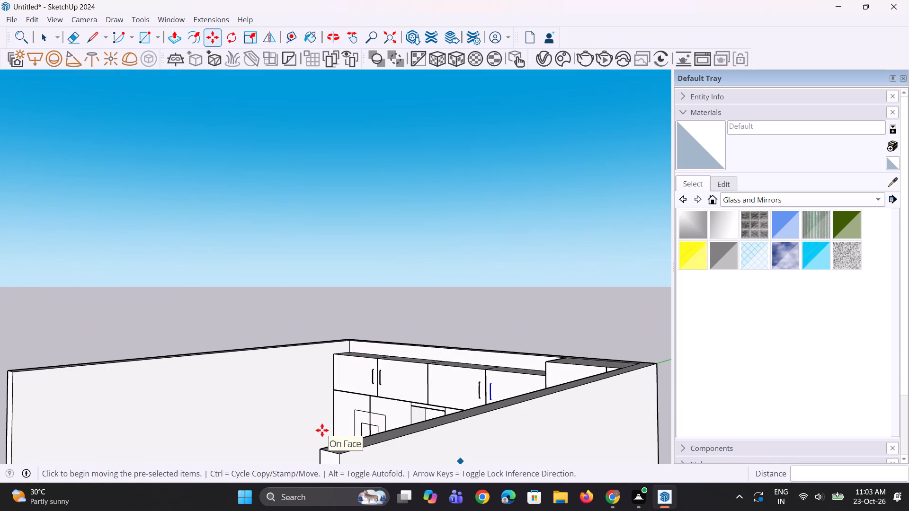
# Copy the fourth cabinet's handle outline about 4' 11 3/8" onto the lower front of the adjacent projecting upper cabinet, near its side edge.
pyautogui.press('m')
pyautogui.scroll(6, 473, 433)
pyautogui.moveTo(392, 401); pyautogui.dragTo(463, 430, button='middle')
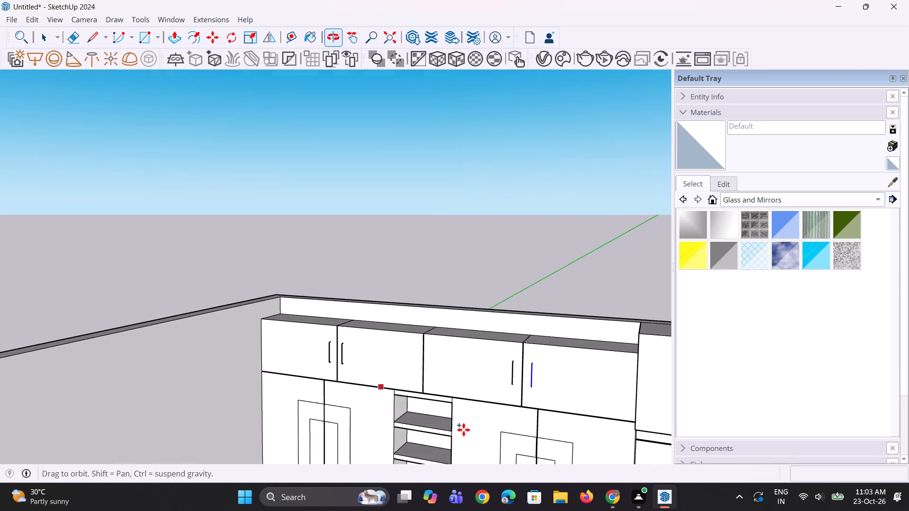
pyautogui.scroll(-3, 516, 404)
pyautogui.scroll(14, 561, 391)
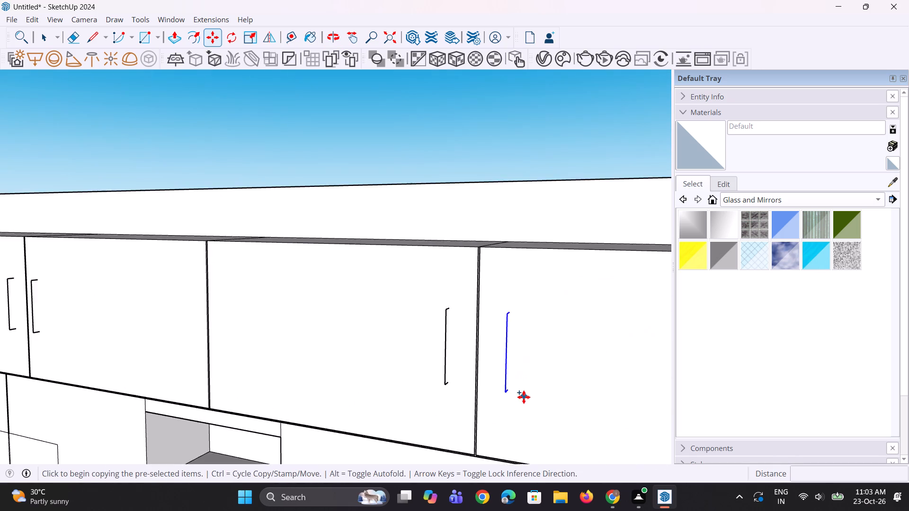
pyautogui.scroll(7, 524, 397)
pyautogui.click(498, 386)
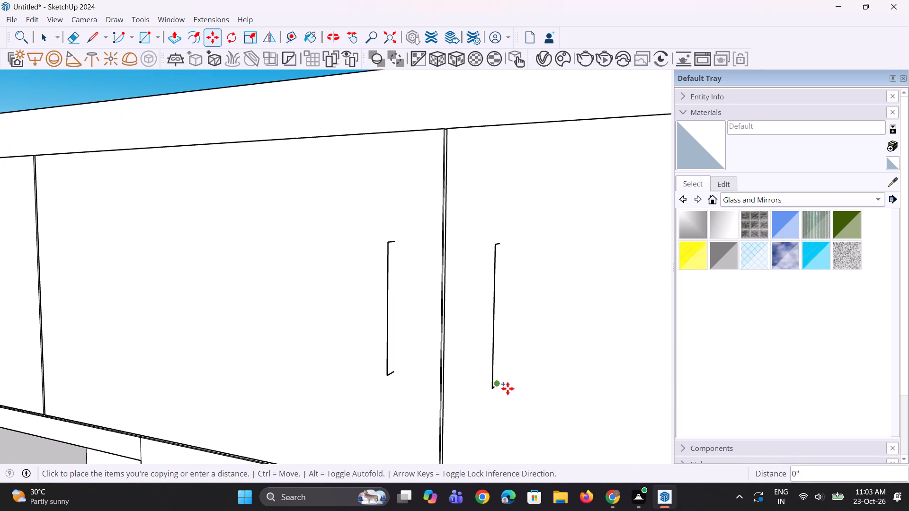
pyautogui.scroll(-18, 433, 390)
pyautogui.moveTo(431, 434); pyautogui.dragTo(450, 432, button='middle')
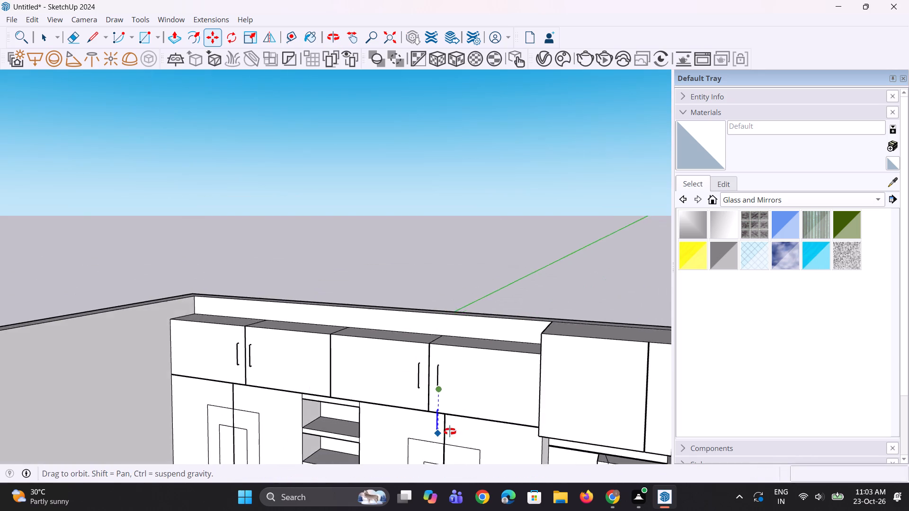
pyautogui.moveTo(450, 432); pyautogui.dragTo(550, 426, button='middle')
pyautogui.scroll(6, 548, 423)
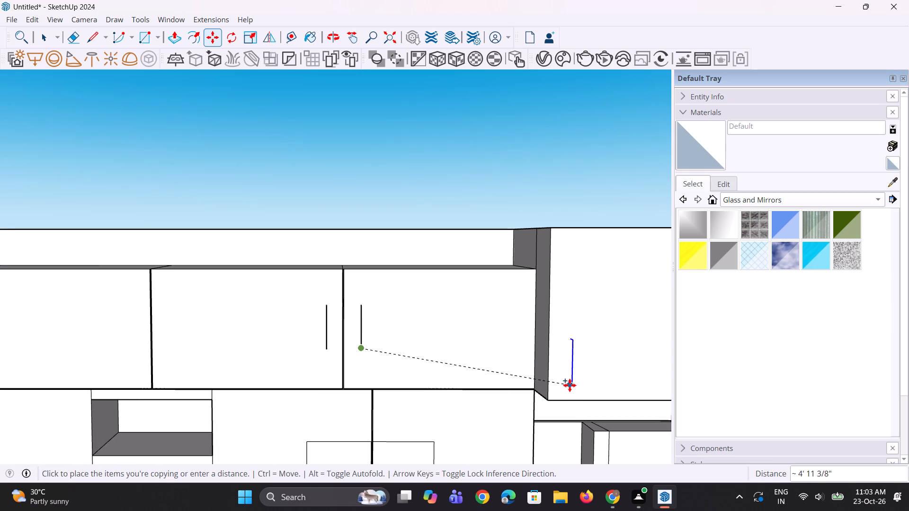
pyautogui.click(569, 382)
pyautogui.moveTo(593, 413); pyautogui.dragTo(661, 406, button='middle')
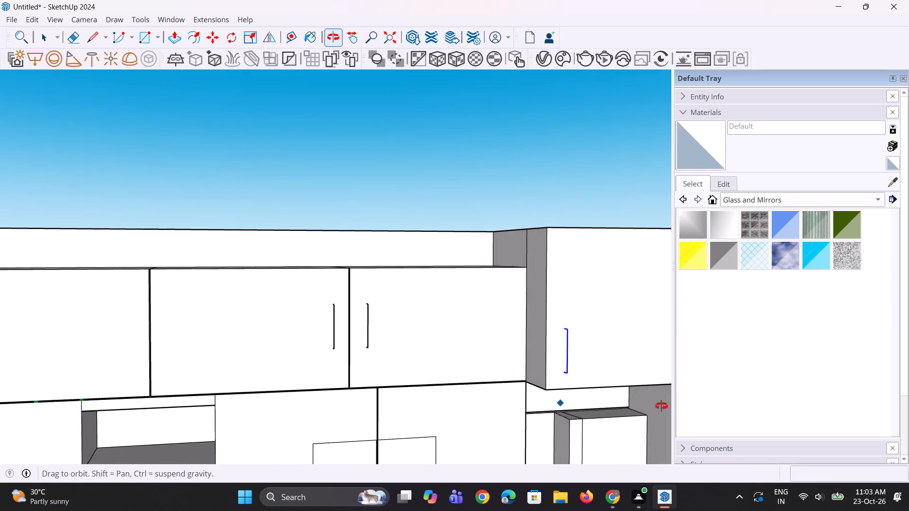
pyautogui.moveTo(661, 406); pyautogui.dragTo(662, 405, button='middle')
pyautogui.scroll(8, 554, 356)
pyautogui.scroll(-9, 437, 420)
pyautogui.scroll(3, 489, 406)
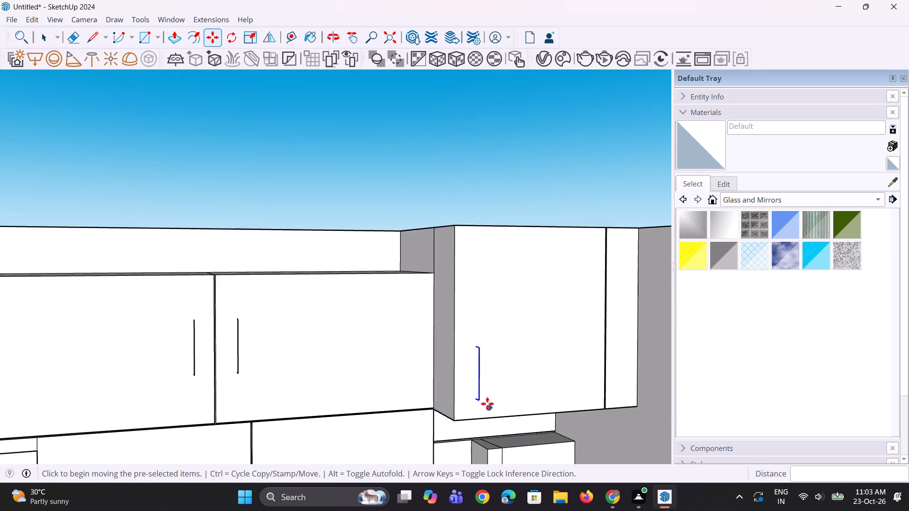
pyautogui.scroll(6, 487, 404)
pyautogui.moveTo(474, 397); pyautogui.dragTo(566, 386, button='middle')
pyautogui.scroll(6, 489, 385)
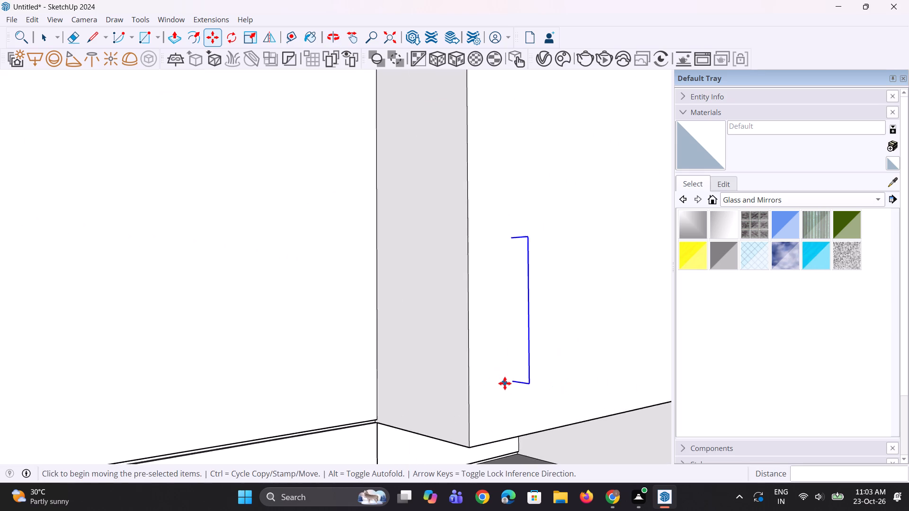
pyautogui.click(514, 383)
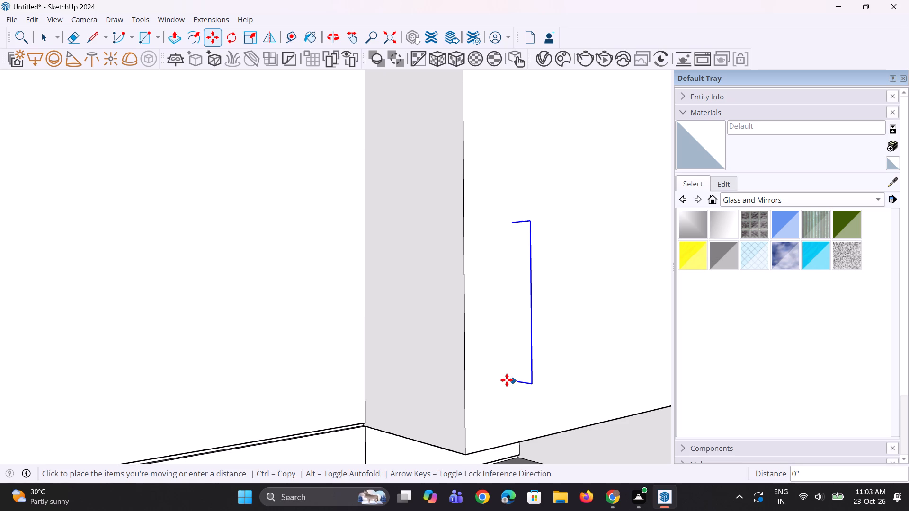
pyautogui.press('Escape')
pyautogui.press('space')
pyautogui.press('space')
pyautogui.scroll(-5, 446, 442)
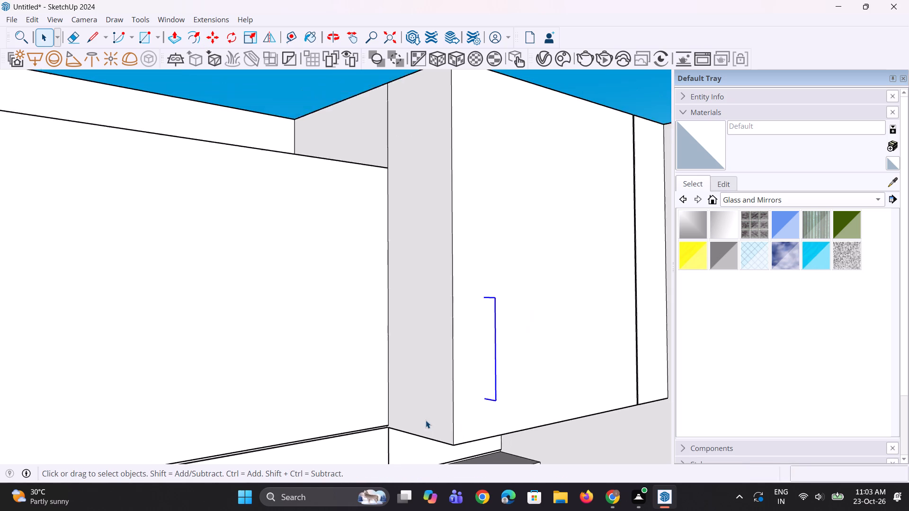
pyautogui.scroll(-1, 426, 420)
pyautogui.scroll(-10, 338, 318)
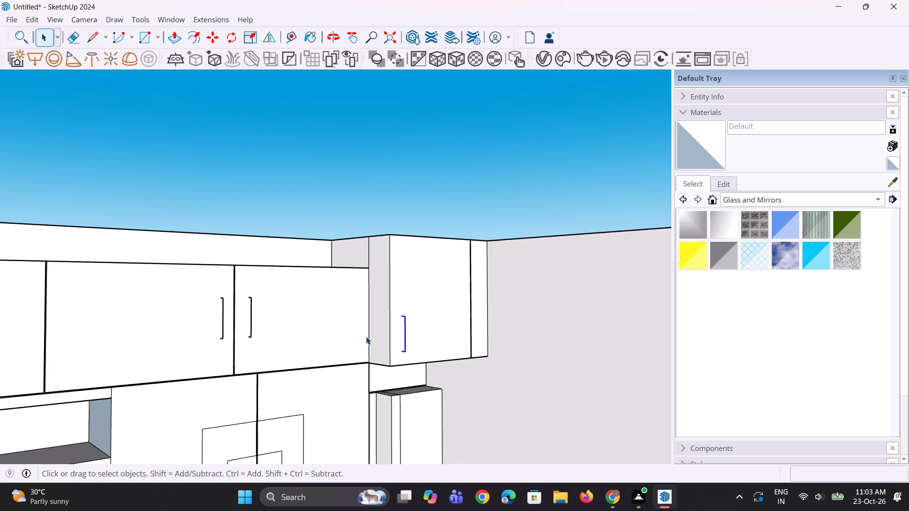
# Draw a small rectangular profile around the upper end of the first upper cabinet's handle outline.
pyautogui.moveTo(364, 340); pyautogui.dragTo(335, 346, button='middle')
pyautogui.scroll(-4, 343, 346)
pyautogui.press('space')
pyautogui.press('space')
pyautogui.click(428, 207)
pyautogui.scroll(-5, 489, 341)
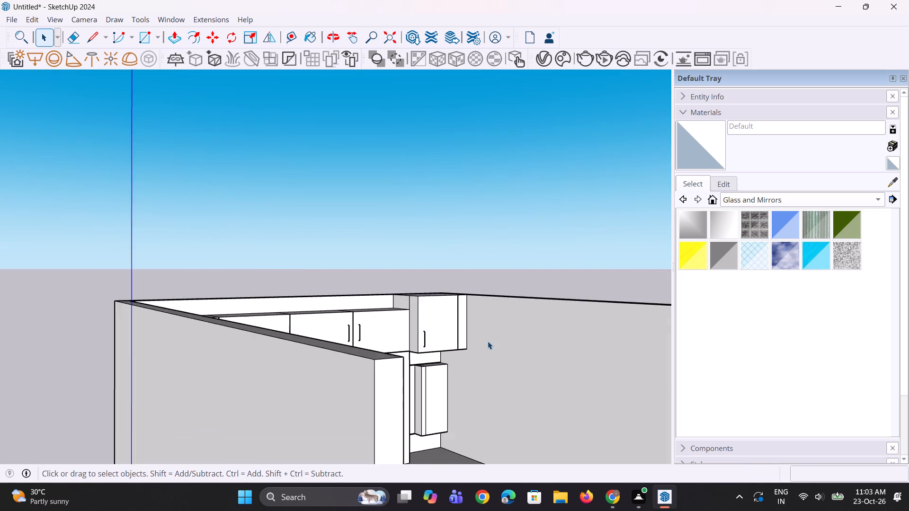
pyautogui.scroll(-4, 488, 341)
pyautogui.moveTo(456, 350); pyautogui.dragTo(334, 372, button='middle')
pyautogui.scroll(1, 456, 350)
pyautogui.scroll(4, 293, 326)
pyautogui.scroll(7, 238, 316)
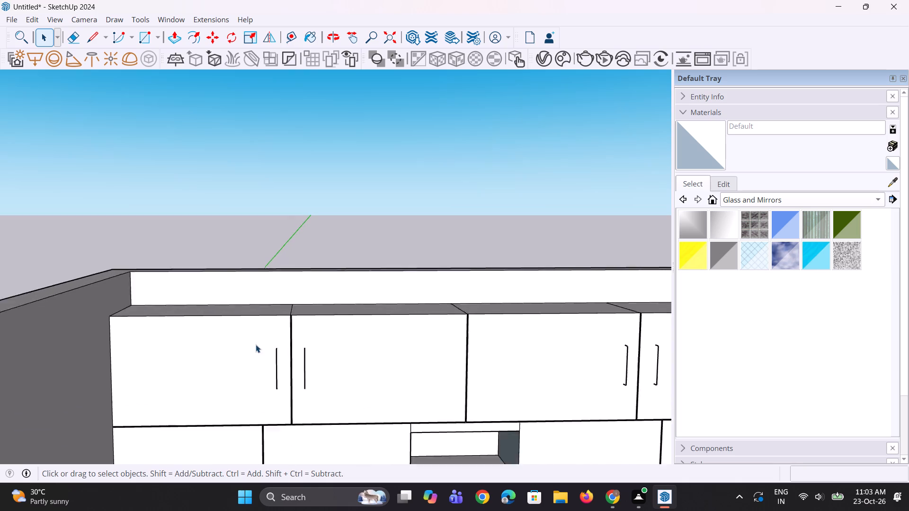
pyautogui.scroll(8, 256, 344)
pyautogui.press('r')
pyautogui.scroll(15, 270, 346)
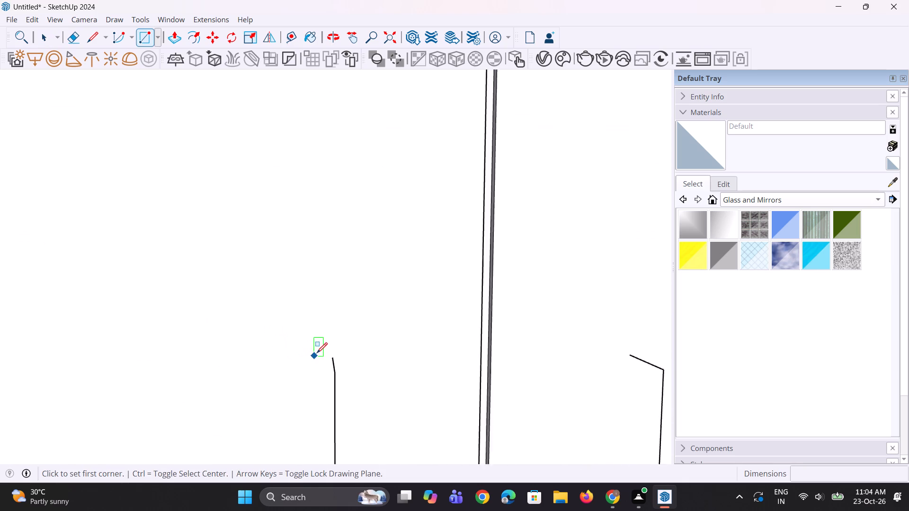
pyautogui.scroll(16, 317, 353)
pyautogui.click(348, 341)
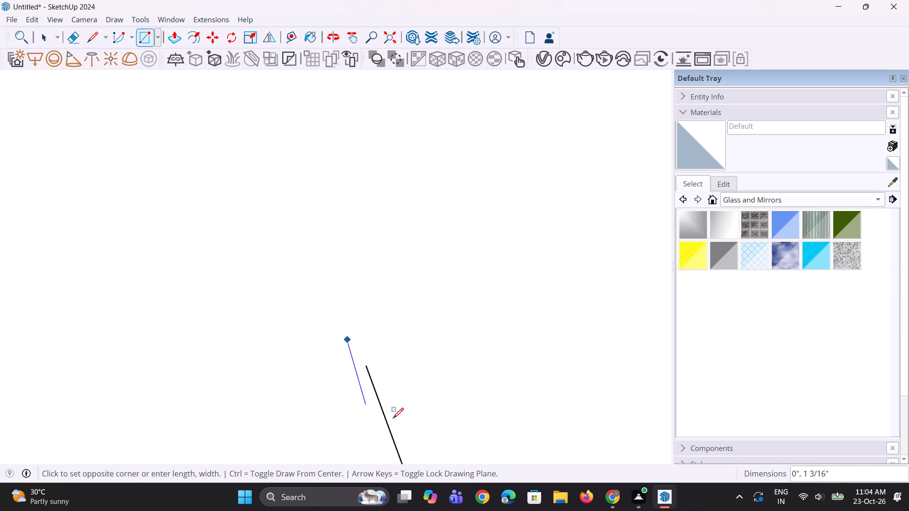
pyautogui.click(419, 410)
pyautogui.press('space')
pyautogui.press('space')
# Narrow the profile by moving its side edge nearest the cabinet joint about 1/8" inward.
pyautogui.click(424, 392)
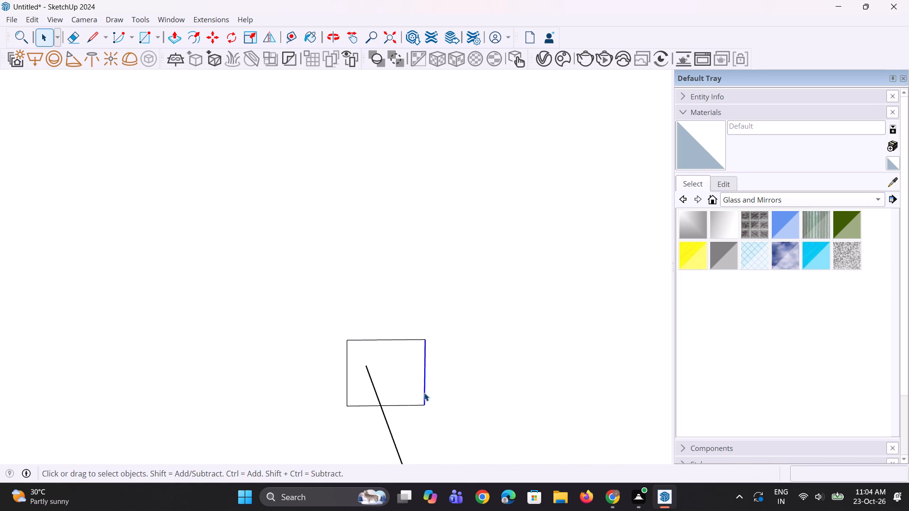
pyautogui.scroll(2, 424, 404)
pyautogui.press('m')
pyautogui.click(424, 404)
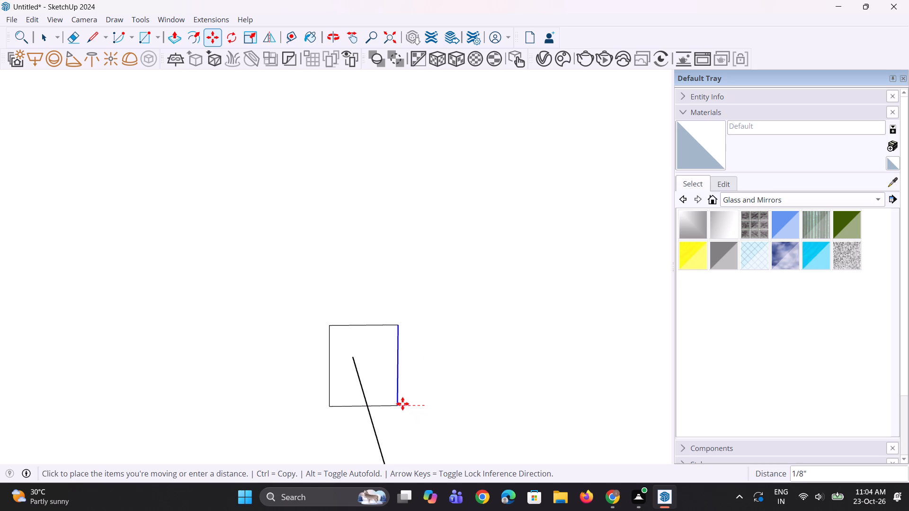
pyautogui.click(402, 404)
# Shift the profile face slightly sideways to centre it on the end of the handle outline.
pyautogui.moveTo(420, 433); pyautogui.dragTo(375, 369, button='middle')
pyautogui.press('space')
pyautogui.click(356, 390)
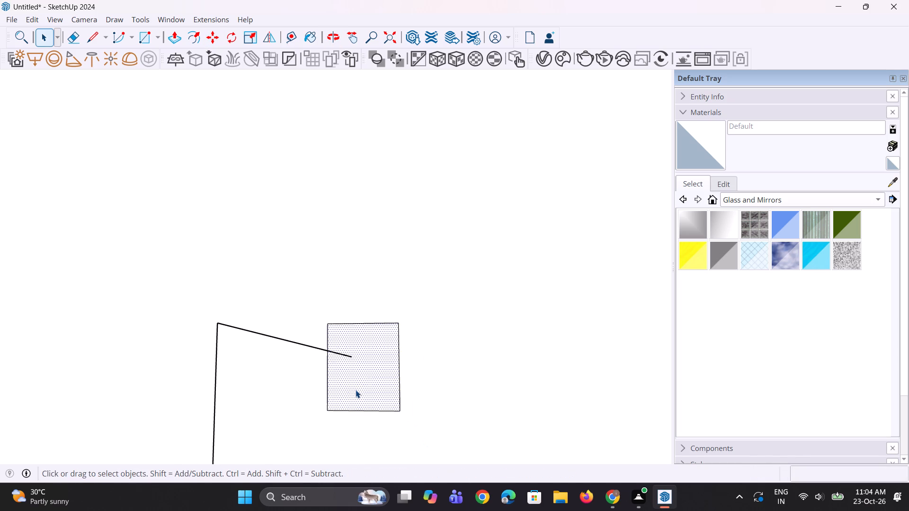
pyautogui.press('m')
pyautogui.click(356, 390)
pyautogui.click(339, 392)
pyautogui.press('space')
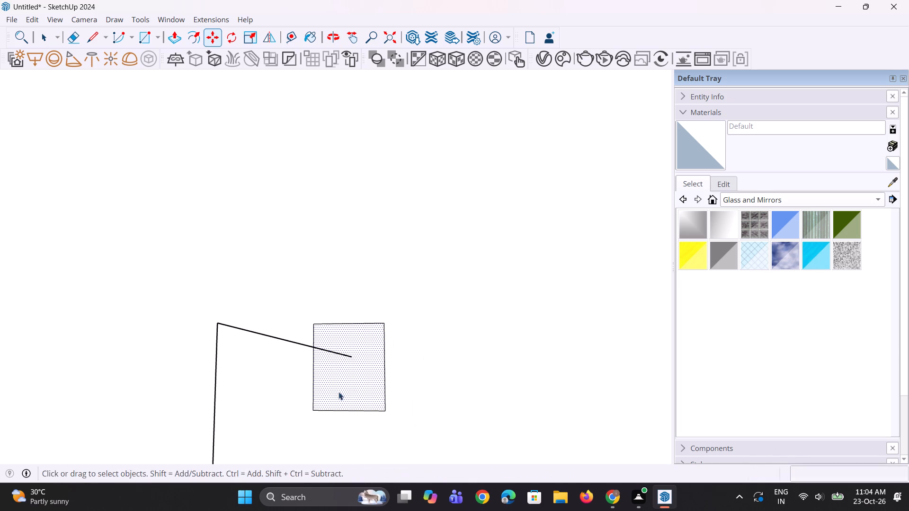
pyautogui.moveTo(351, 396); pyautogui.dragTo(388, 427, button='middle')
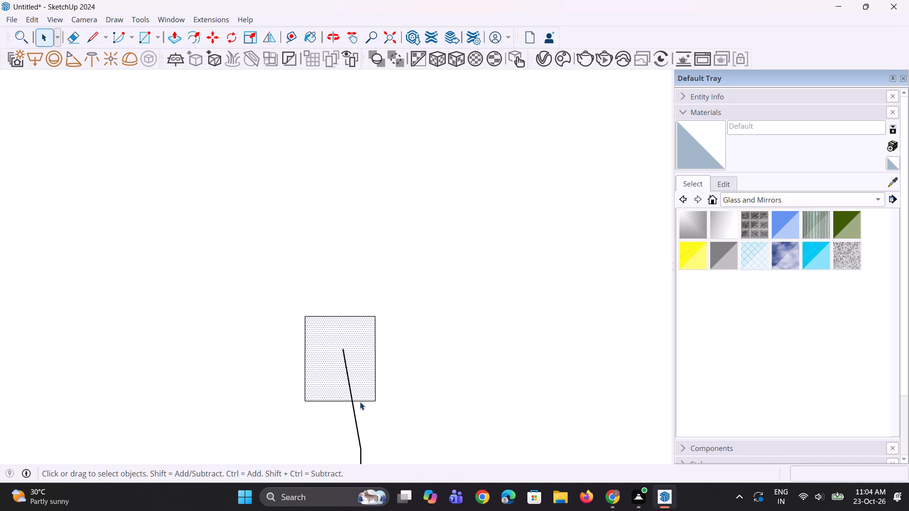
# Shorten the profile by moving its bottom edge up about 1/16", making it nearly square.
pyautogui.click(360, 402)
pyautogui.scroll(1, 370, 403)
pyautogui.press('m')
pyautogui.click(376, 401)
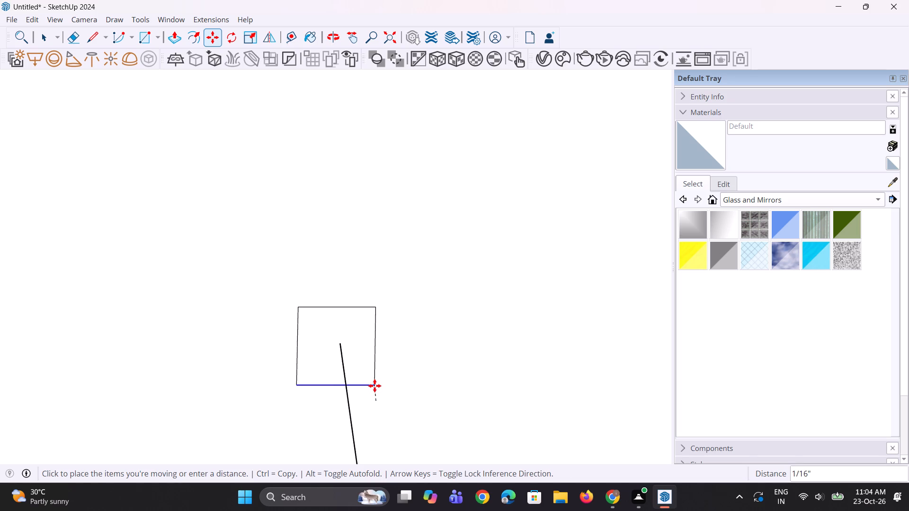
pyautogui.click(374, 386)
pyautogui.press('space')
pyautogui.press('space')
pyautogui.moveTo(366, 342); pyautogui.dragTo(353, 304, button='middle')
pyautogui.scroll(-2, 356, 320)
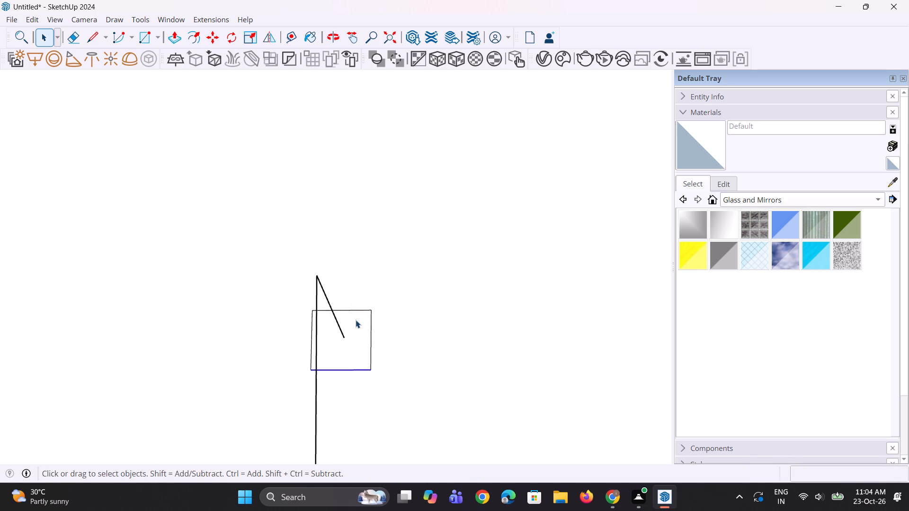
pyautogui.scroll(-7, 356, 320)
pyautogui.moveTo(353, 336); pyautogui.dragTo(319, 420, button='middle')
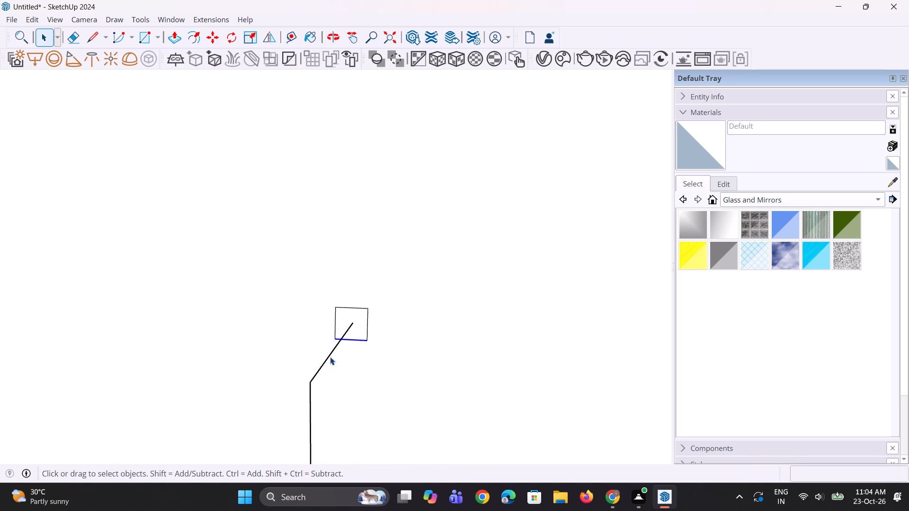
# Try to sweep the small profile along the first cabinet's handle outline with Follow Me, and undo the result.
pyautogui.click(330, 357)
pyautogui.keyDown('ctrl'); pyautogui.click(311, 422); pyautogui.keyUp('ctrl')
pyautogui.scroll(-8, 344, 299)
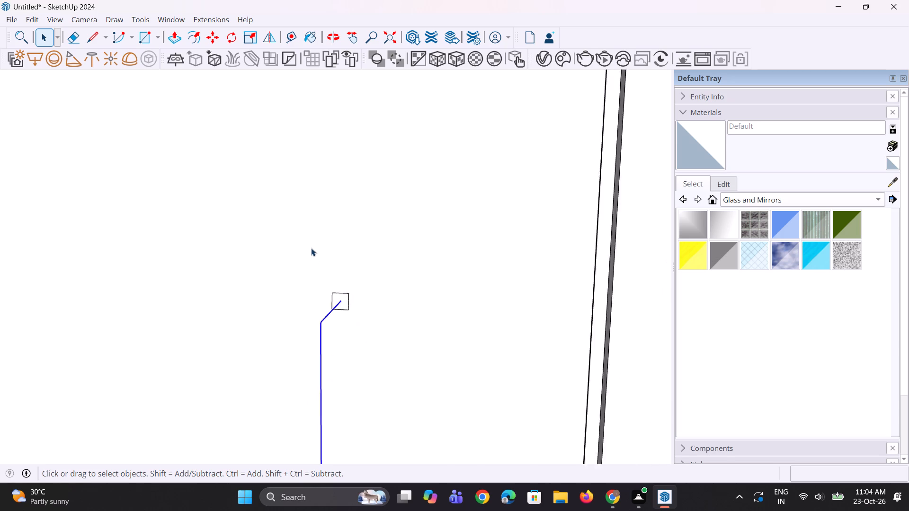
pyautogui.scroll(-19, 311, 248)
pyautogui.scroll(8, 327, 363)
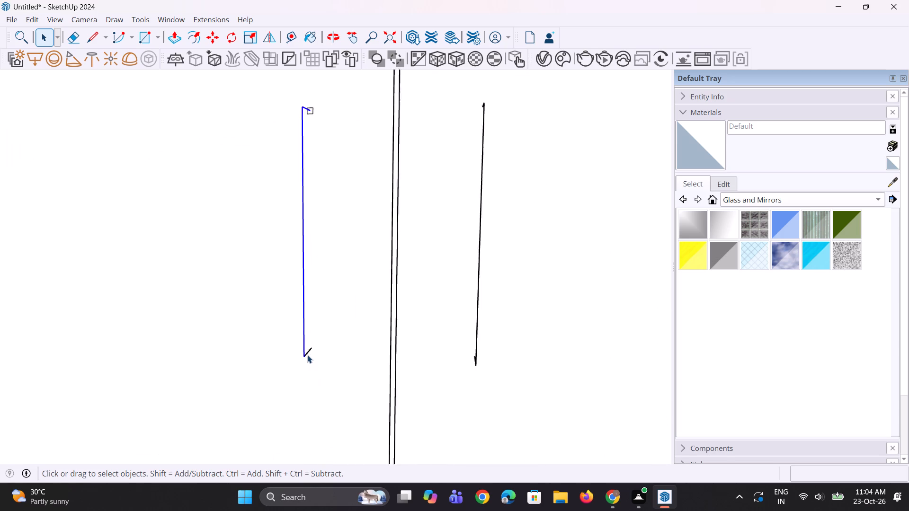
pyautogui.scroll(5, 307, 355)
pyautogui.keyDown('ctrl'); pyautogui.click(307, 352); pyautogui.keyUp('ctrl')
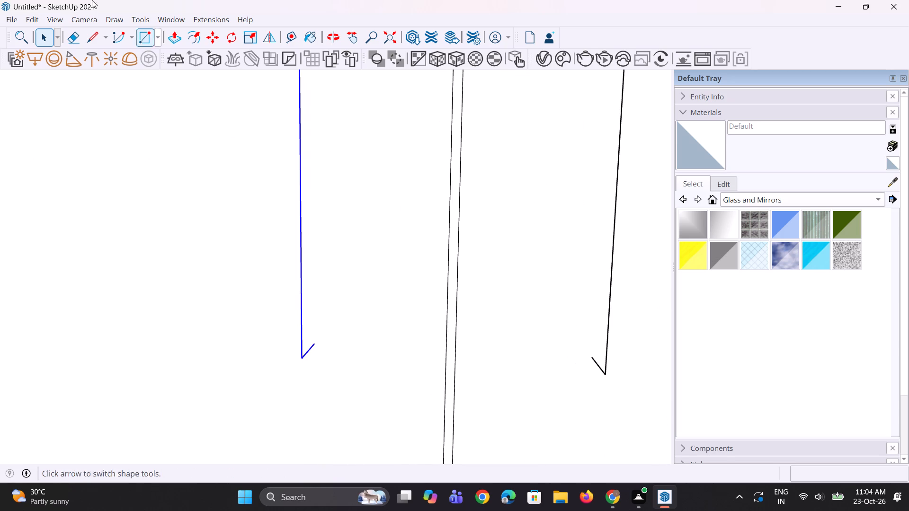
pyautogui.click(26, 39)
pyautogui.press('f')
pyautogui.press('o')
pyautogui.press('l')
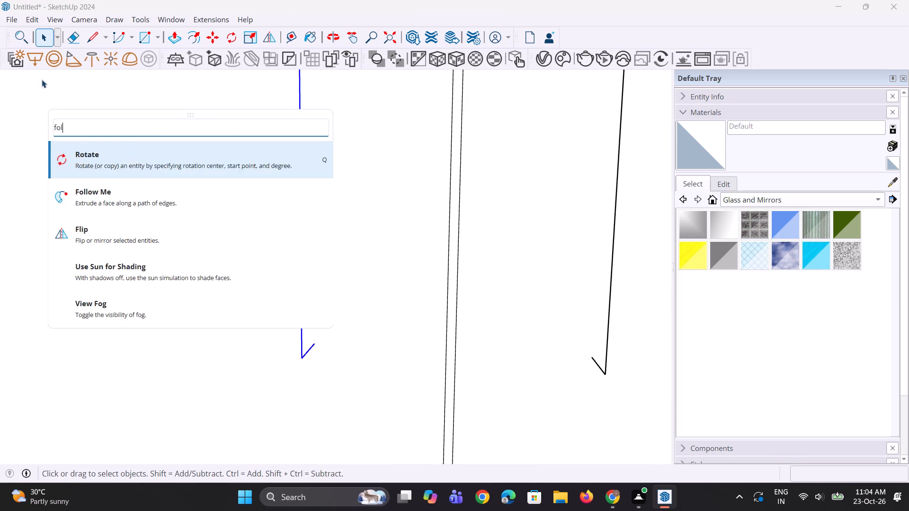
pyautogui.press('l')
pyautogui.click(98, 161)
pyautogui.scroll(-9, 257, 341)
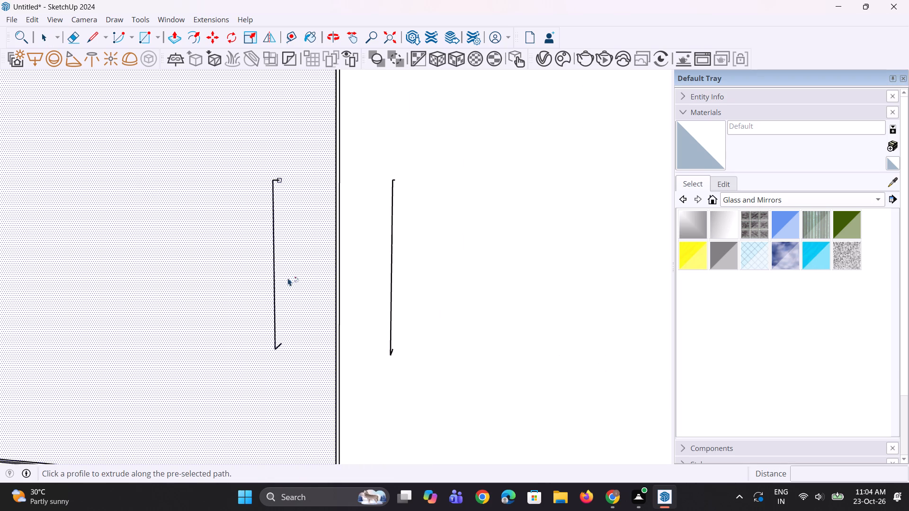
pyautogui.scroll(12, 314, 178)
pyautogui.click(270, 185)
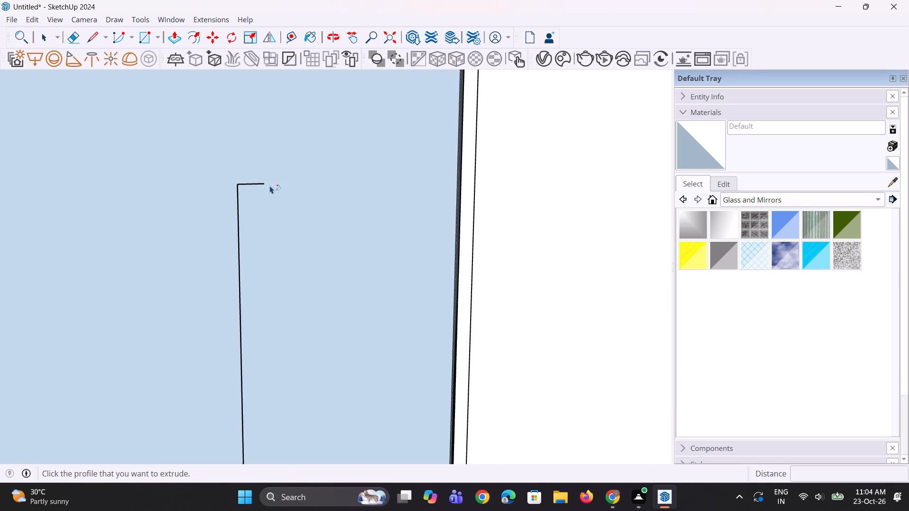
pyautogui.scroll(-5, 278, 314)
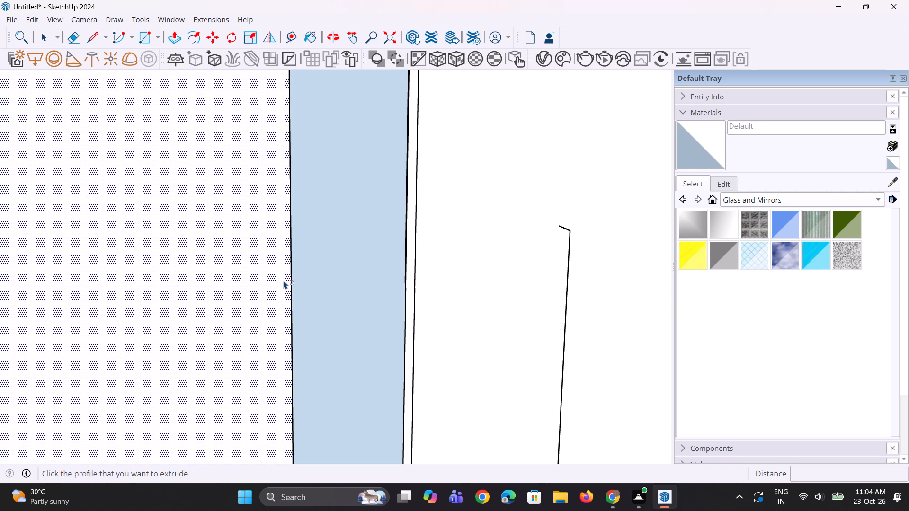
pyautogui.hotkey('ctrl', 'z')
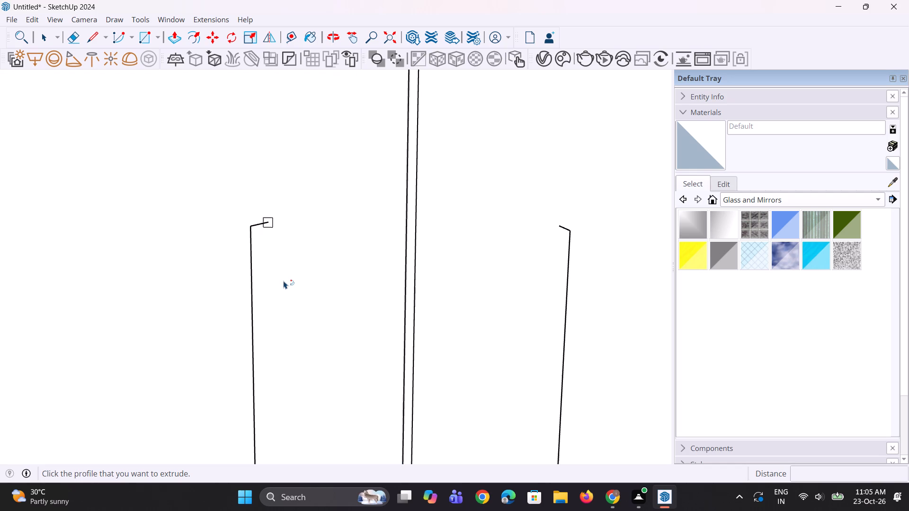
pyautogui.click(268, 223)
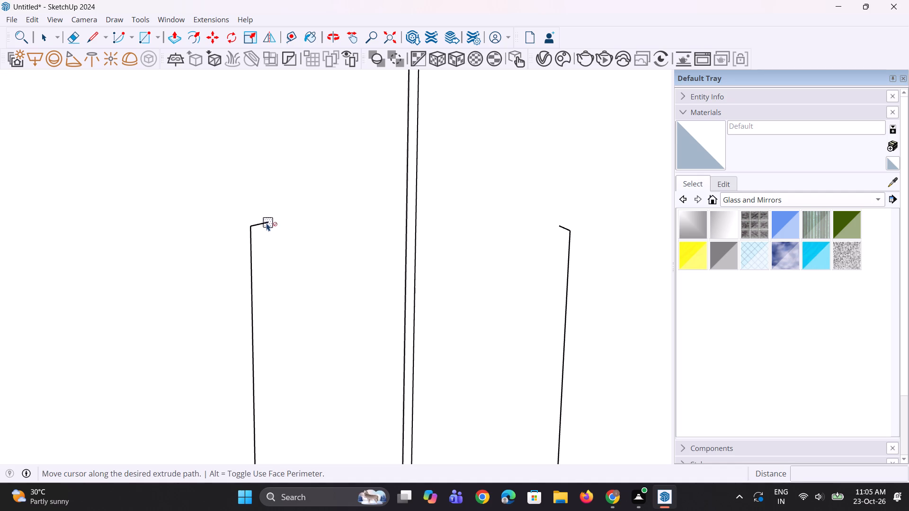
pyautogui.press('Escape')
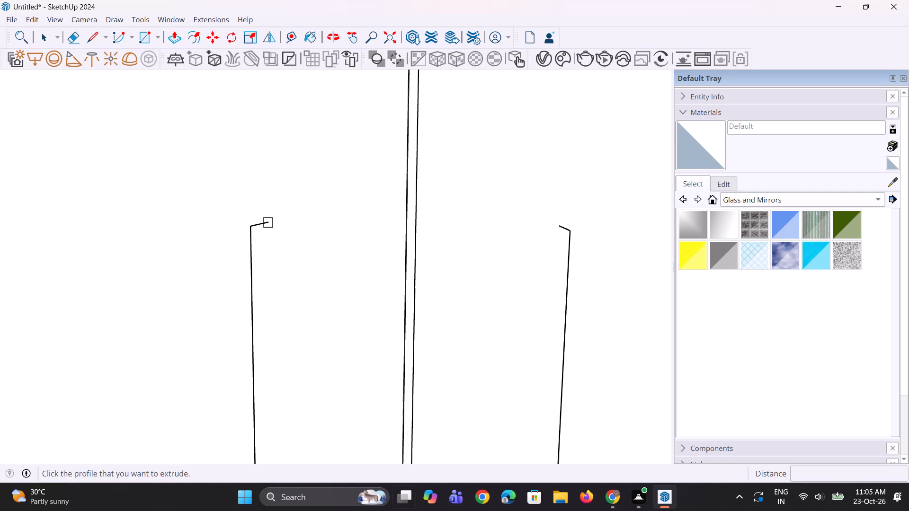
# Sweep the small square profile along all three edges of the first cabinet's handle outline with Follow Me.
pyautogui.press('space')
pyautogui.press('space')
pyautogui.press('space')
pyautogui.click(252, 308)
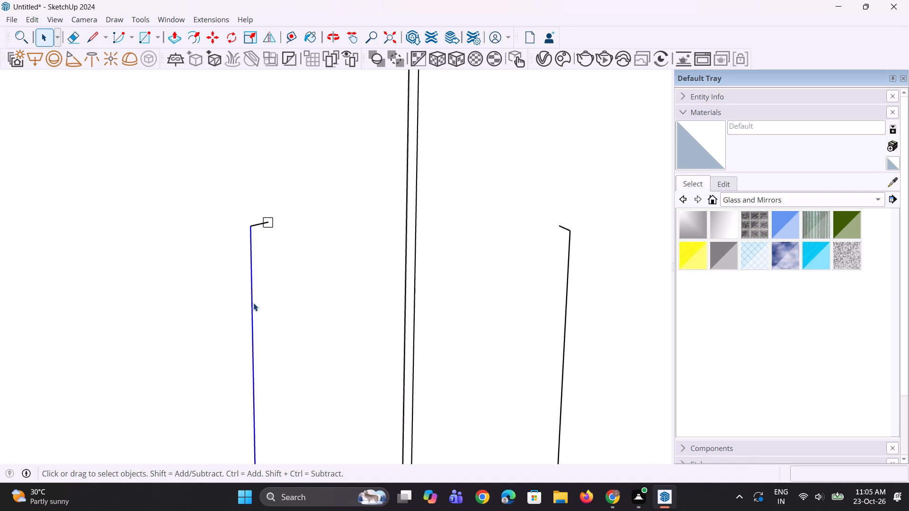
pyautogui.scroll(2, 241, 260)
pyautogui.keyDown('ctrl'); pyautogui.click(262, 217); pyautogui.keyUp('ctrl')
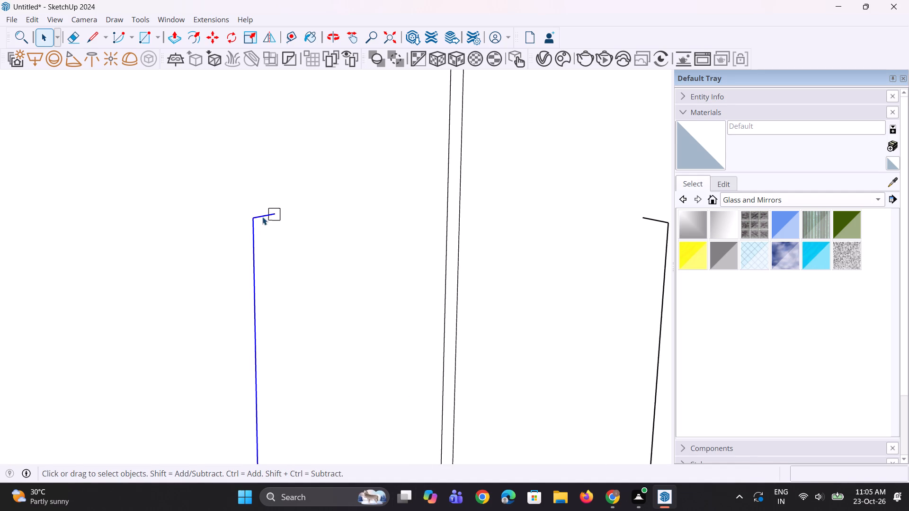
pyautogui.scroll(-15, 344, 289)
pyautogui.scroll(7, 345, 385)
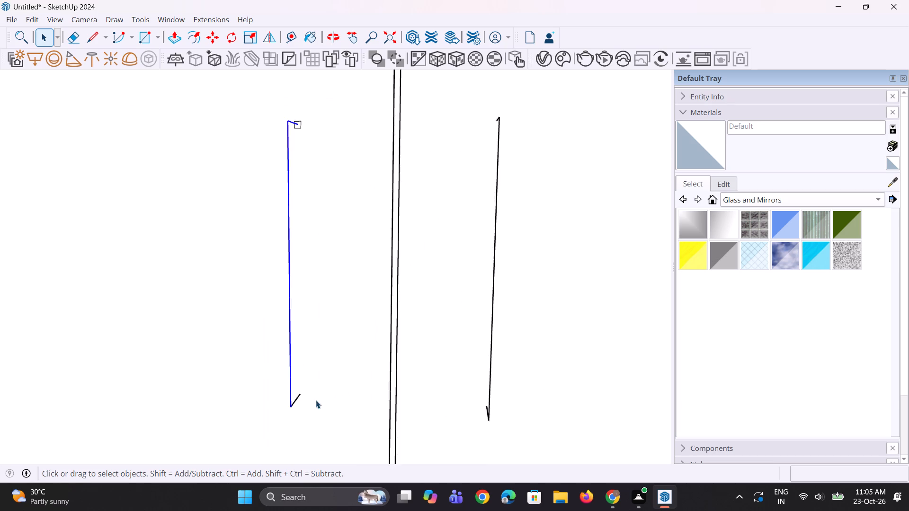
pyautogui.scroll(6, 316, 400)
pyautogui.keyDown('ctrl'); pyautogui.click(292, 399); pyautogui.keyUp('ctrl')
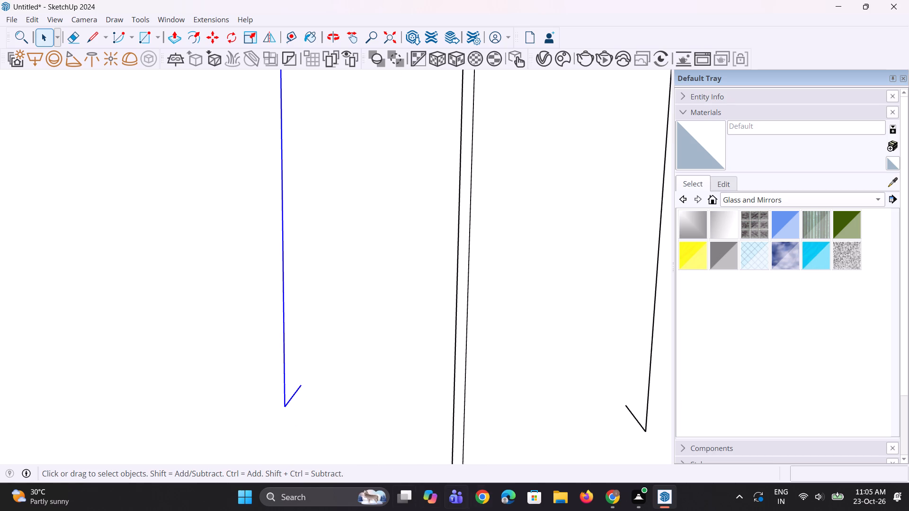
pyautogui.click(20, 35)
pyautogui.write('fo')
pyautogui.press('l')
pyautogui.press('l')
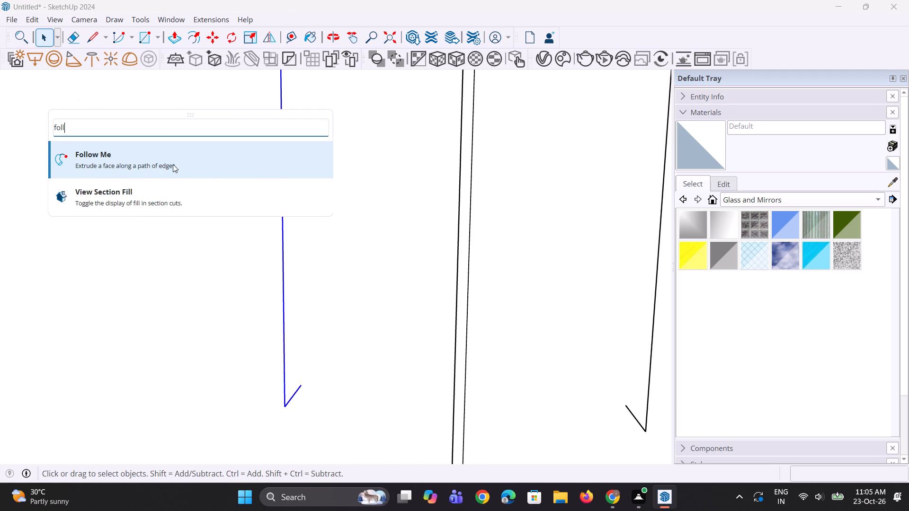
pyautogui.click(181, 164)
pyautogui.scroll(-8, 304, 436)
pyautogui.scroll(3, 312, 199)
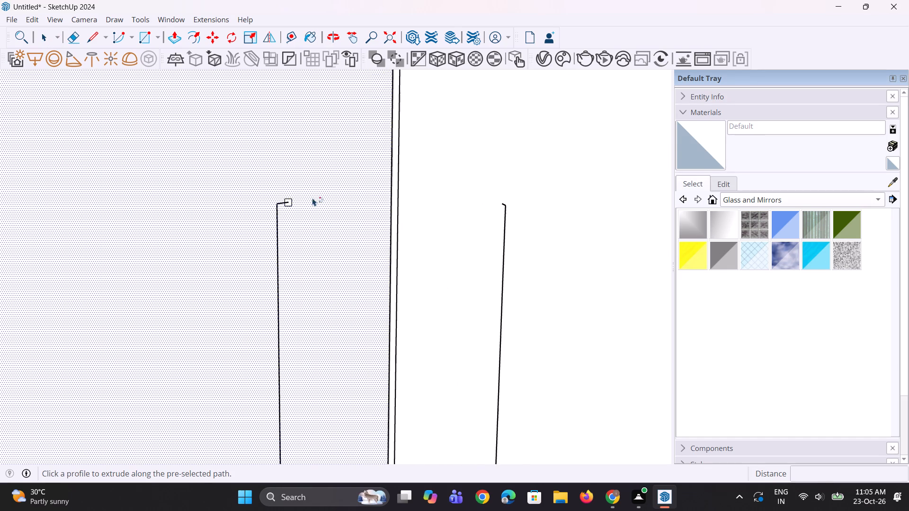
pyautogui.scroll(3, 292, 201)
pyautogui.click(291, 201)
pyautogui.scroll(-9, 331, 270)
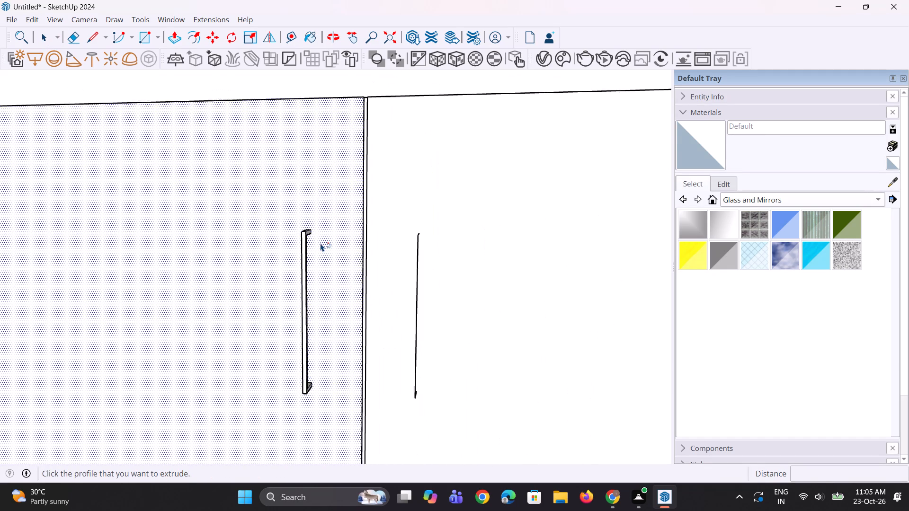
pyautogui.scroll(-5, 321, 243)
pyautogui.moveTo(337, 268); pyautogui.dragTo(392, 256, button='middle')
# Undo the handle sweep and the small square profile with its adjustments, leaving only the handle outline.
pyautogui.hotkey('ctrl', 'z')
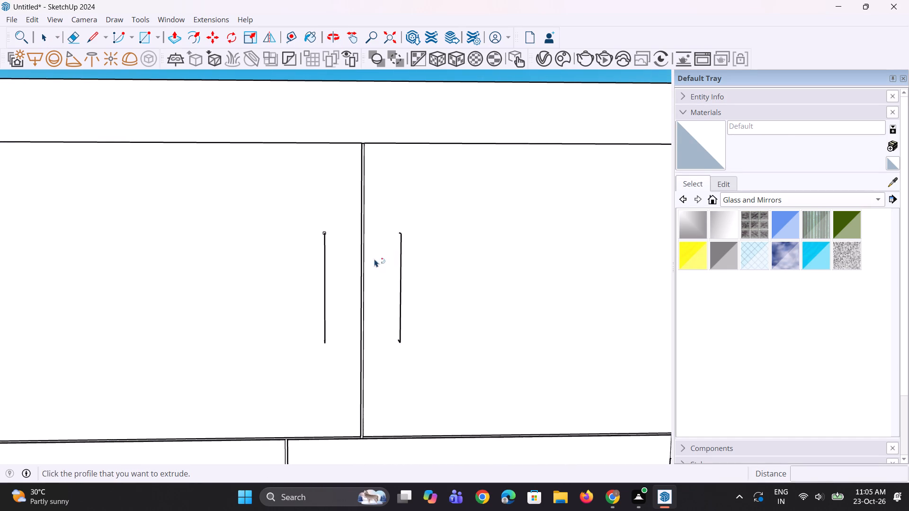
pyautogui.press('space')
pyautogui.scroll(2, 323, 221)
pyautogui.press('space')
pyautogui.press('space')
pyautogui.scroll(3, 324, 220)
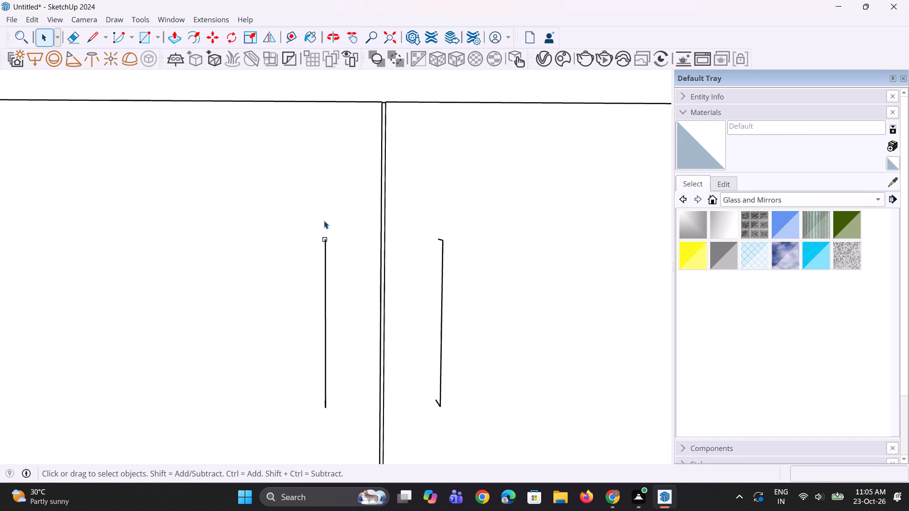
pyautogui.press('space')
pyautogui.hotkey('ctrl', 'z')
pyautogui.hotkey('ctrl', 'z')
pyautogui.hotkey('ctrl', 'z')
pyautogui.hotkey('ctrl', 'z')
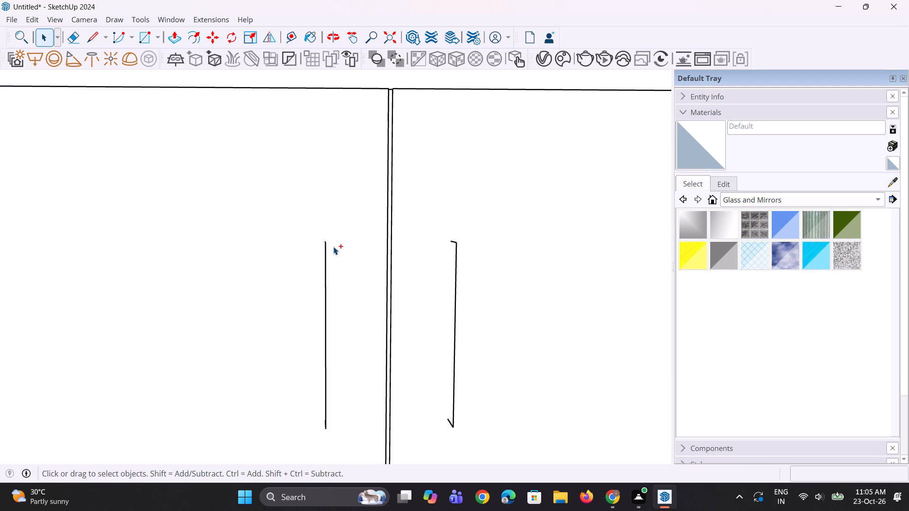
# Draw a small rectangular profile about 13/16" by 1" around the top end of the first cabinet's handle outline.
pyautogui.scroll(3, 323, 210)
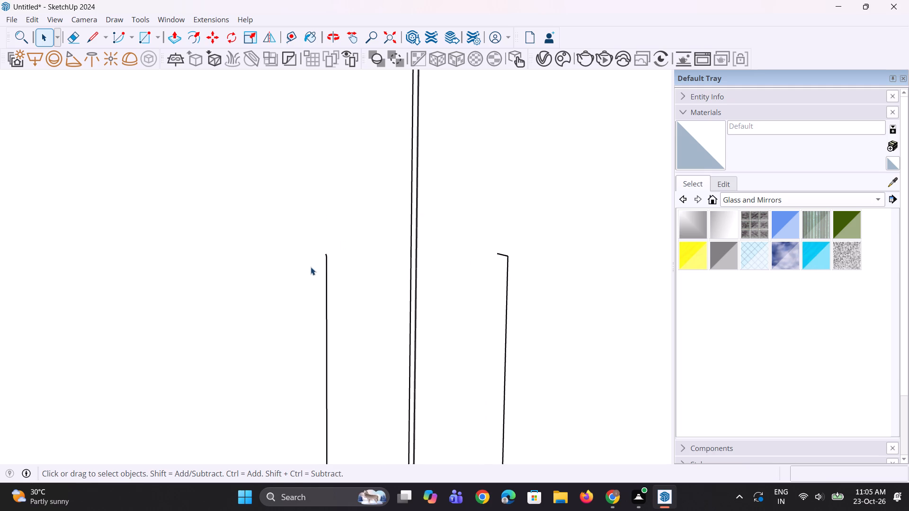
pyautogui.press('e')
pyautogui.scroll(3, 306, 269)
pyautogui.press('r')
pyautogui.scroll(3, 321, 250)
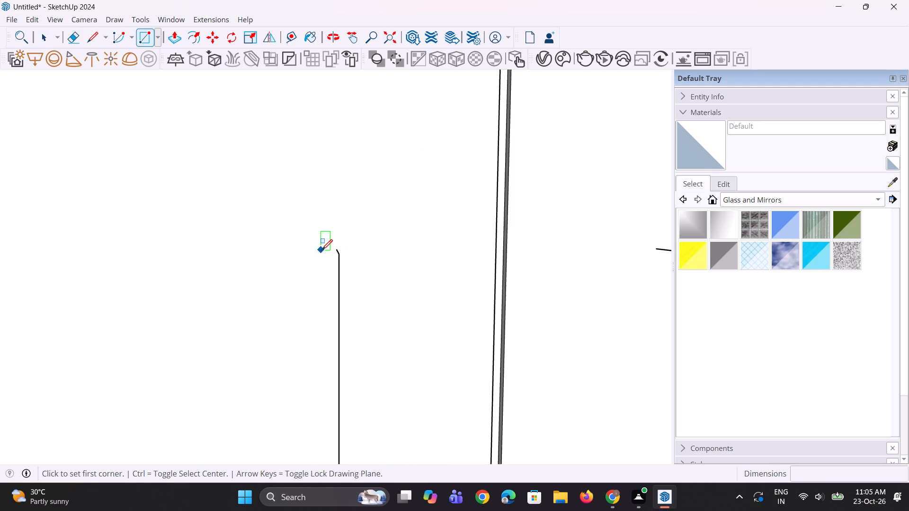
pyautogui.scroll(2, 322, 250)
pyautogui.click(319, 229)
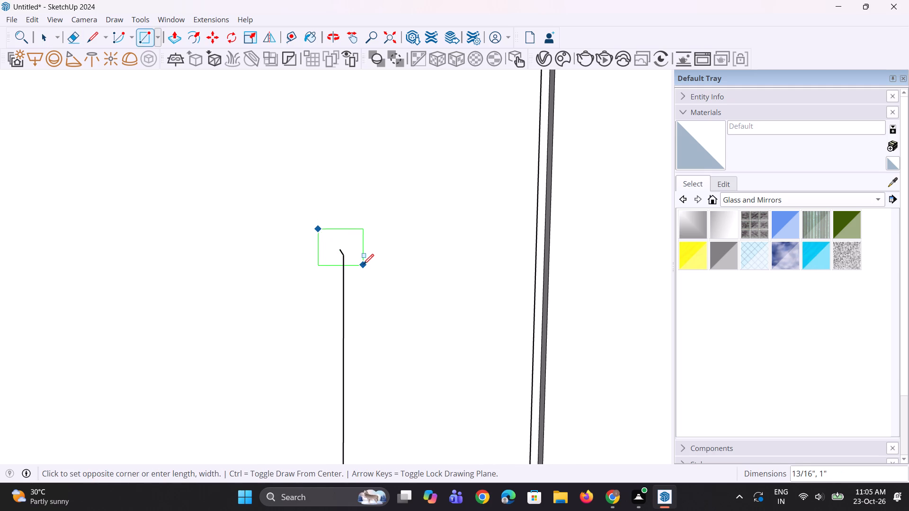
pyautogui.click(366, 265)
# Narrow the profile by moving its right vertical edge inward toward the handle line.
pyautogui.moveTo(359, 268); pyautogui.dragTo(320, 261, button='middle')
pyautogui.press('space')
pyautogui.press('space')
pyautogui.scroll(2, 384, 247)
pyautogui.press('space')
pyautogui.click(363, 254)
pyautogui.scroll(2, 368, 268)
pyautogui.press('m')
pyautogui.scroll(1, 368, 268)
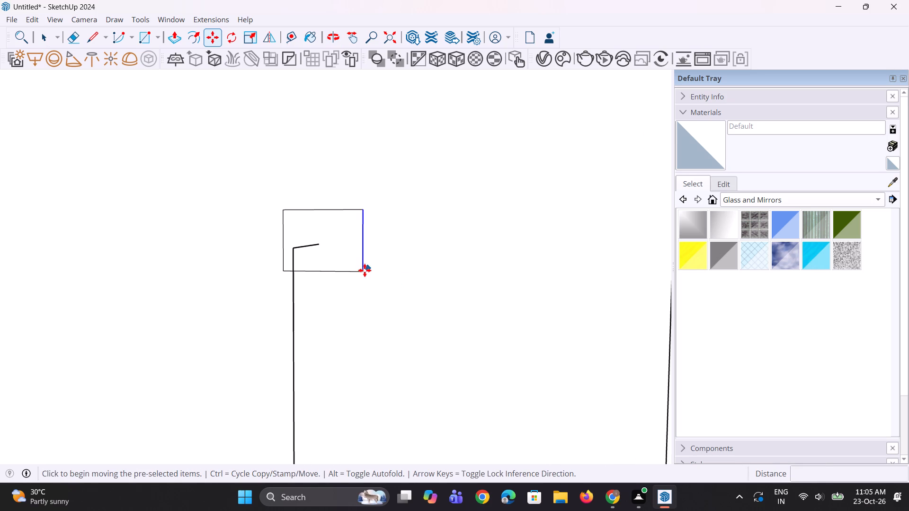
pyautogui.click(362, 273)
pyautogui.click(348, 270)
pyautogui.press('space')
# Move the profile's left vertical edge slightly inward to bring the rectangle closer to a square.
pyautogui.moveTo(372, 270); pyautogui.dragTo(408, 270, button='middle')
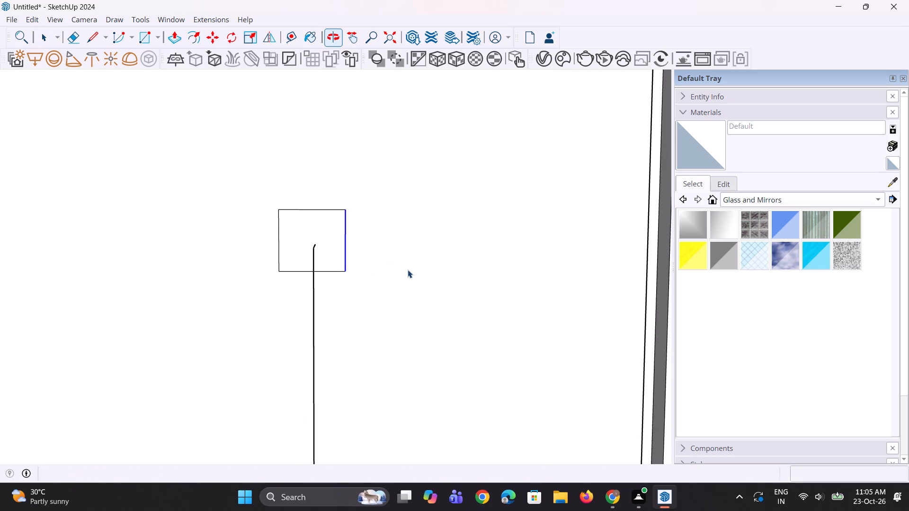
pyautogui.click(278, 258)
pyautogui.scroll(1, 278, 264)
pyautogui.press('m')
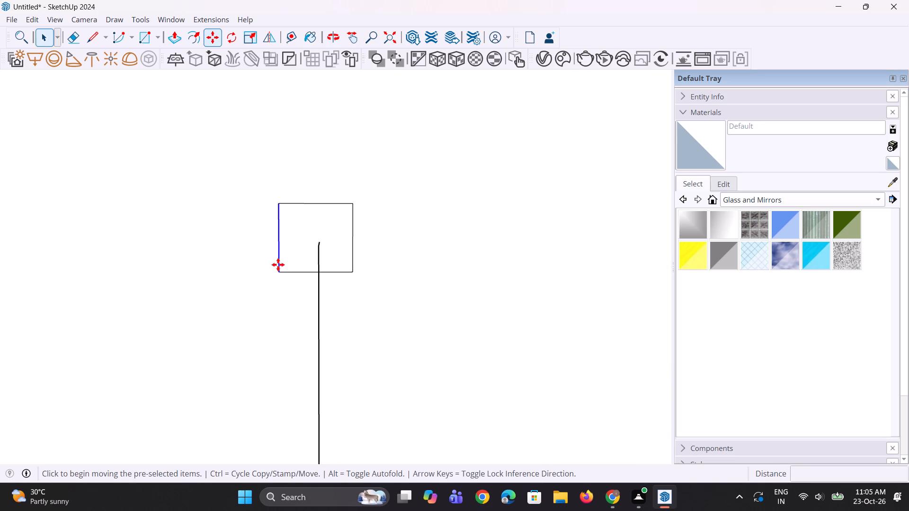
pyautogui.click(281, 273)
pyautogui.click(287, 273)
pyautogui.press('space')
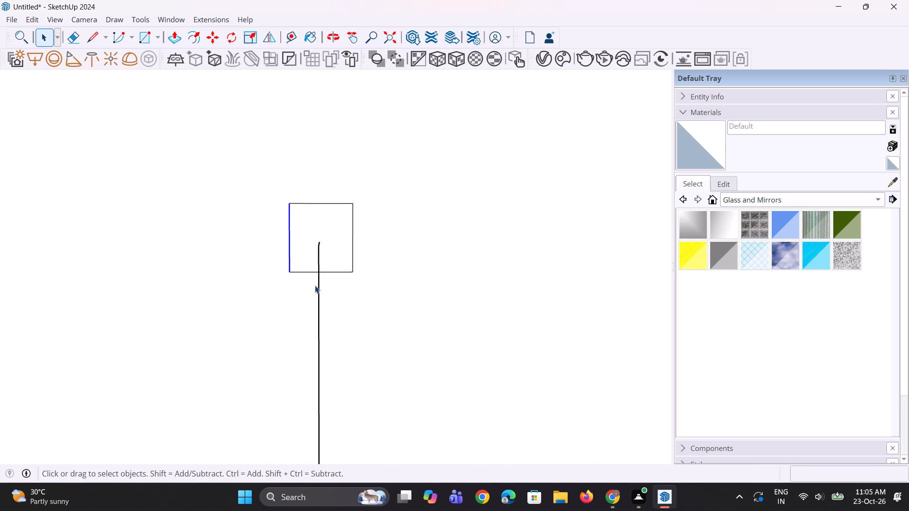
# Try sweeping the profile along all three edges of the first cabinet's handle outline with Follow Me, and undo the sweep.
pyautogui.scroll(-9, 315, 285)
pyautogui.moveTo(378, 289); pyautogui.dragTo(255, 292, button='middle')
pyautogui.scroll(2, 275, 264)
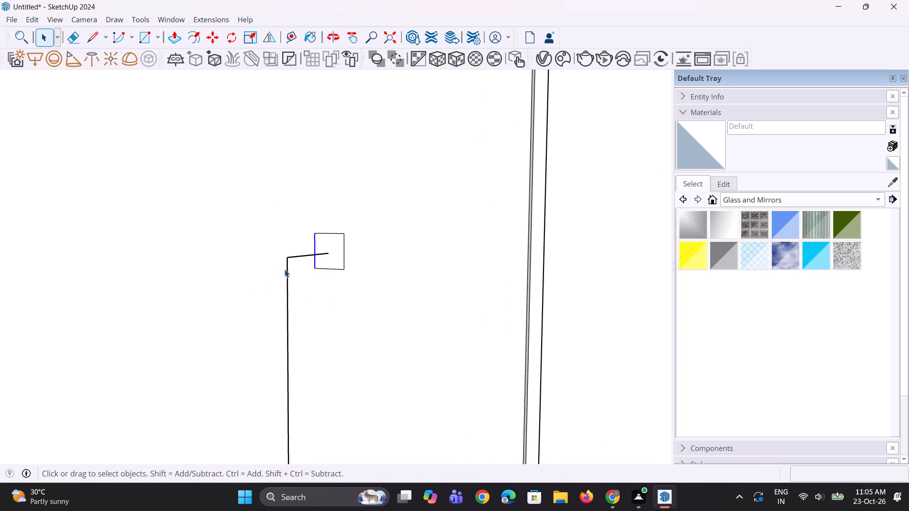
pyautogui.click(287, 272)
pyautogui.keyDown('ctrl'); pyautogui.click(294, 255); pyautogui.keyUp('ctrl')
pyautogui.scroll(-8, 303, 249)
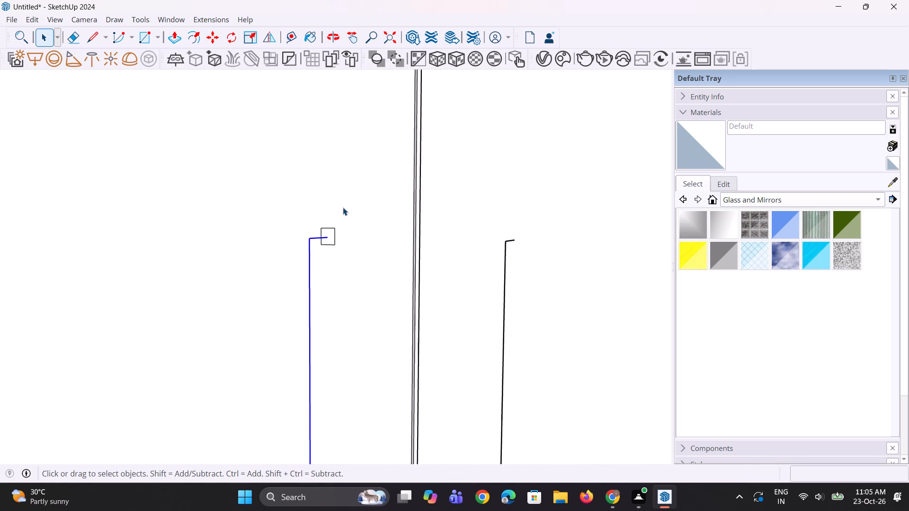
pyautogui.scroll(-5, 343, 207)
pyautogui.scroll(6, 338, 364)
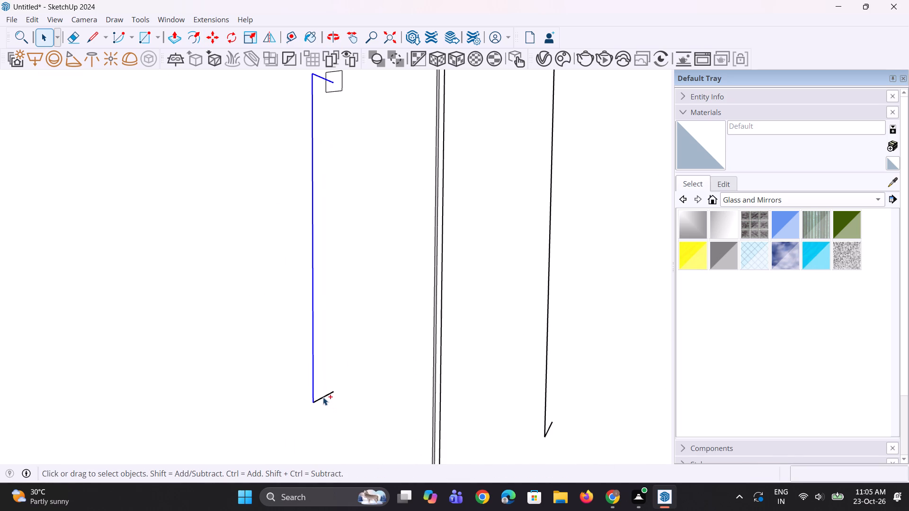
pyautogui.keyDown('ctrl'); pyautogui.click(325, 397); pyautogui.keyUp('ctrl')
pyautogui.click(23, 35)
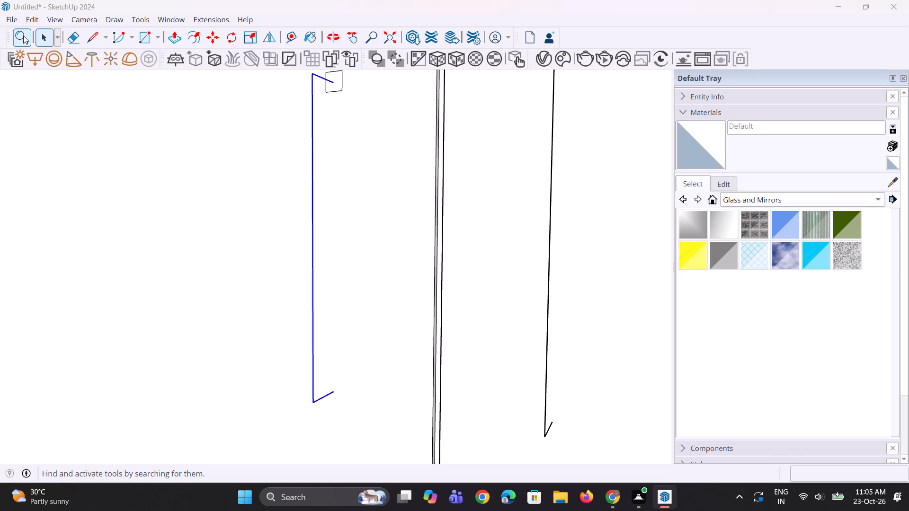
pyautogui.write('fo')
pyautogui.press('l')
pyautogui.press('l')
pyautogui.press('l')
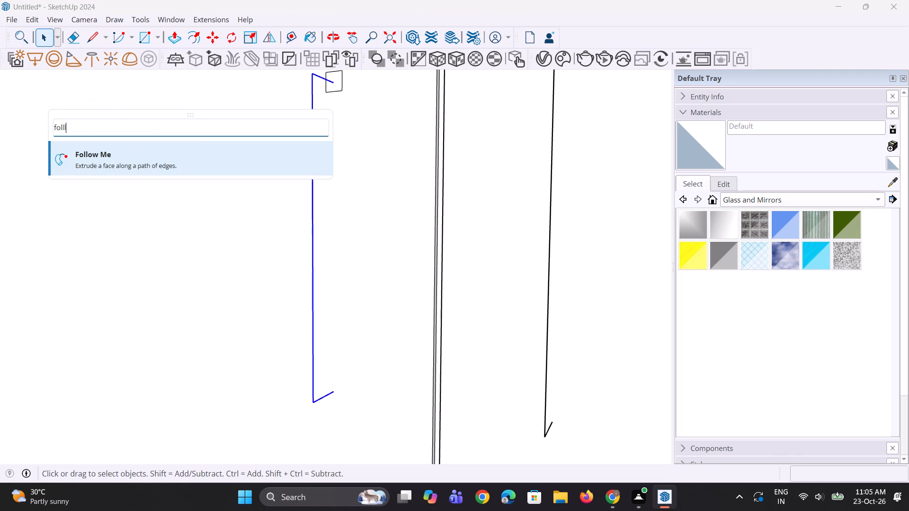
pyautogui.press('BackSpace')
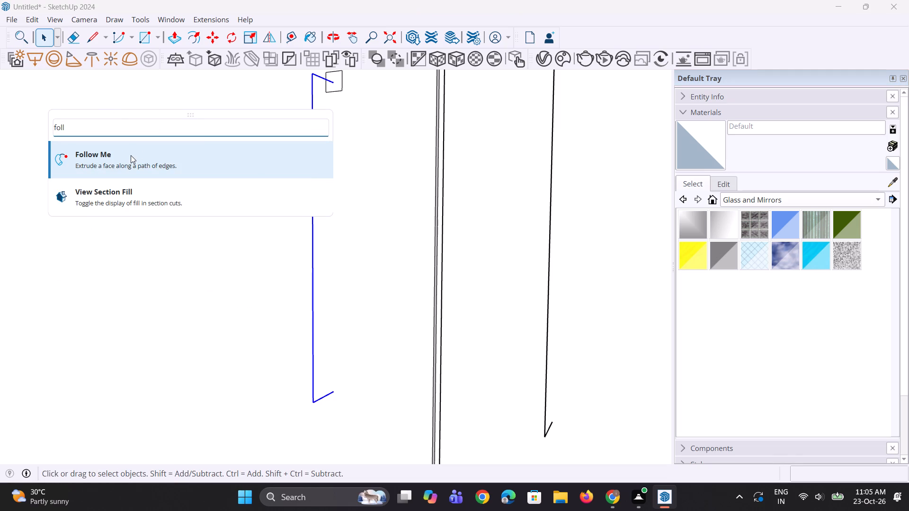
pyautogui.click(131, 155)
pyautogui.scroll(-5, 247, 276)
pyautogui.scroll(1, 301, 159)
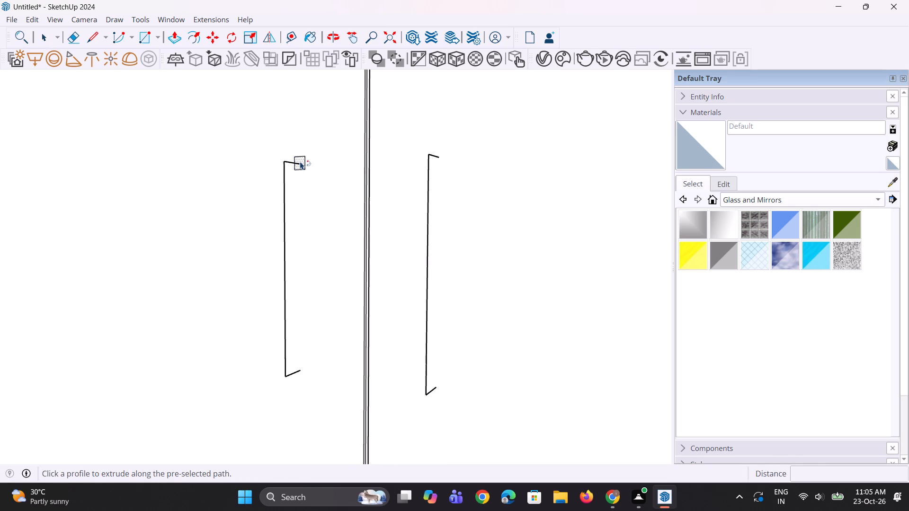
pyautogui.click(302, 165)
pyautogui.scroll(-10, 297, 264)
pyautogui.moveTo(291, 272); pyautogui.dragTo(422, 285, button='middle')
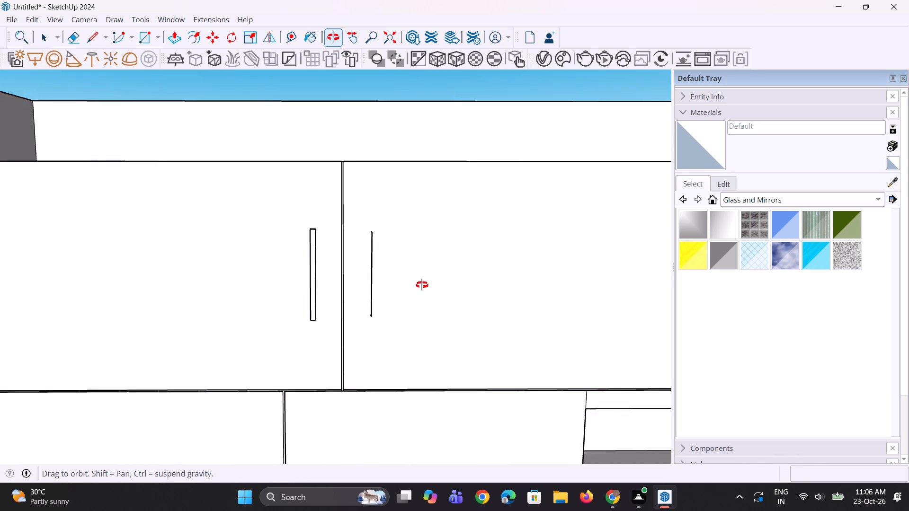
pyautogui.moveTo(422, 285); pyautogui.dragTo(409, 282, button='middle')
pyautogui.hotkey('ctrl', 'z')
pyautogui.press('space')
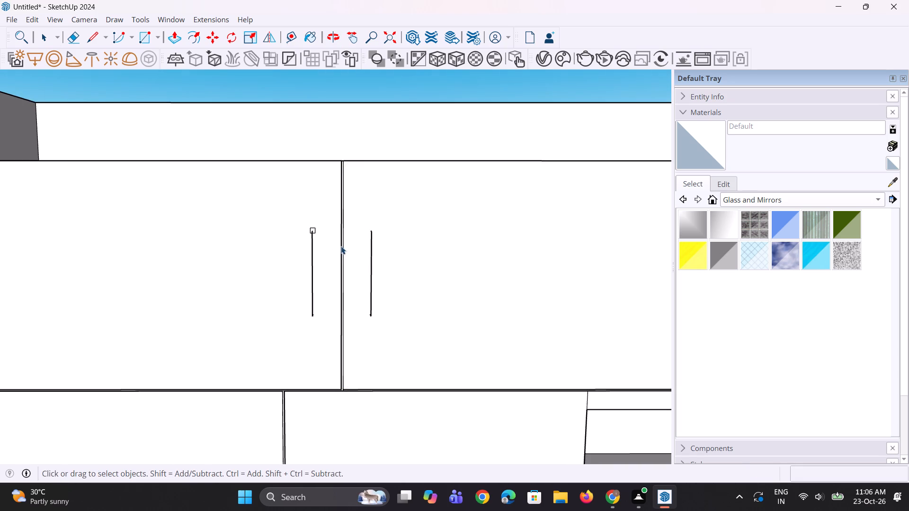
# Widen the profile by moving its right vertical edge outward about 1/8".
pyautogui.scroll(9, 335, 241)
pyautogui.press('space')
pyautogui.press('space')
pyautogui.press('space')
pyautogui.press('space')
pyautogui.scroll(3, 311, 230)
pyautogui.click(311, 230)
pyautogui.moveTo(316, 259); pyautogui.dragTo(356, 255, button='middle')
pyautogui.scroll(5, 332, 234)
pyautogui.press('m')
pyautogui.click(314, 241)
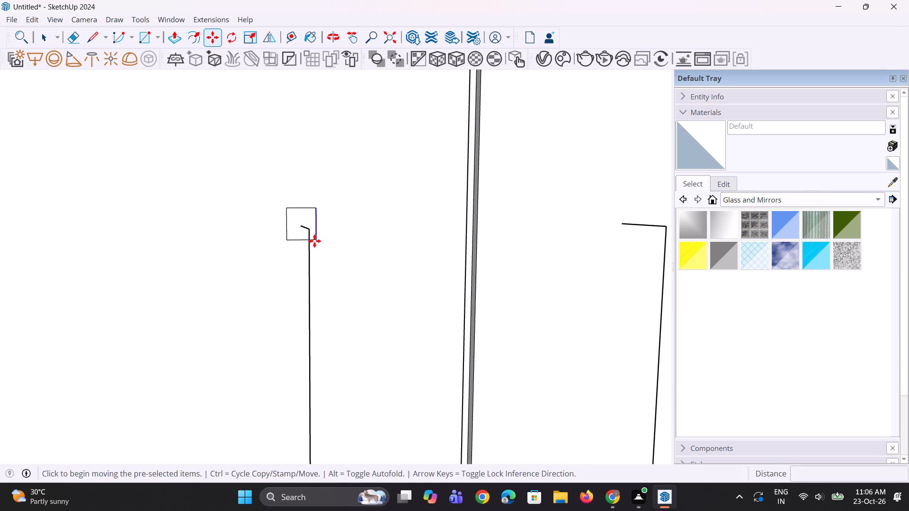
pyautogui.click(320, 241)
# Move the profile's left vertical edge outward about 1/16".
pyautogui.moveTo(298, 266); pyautogui.dragTo(268, 264, button='middle')
pyautogui.press('space')
pyautogui.press('space')
pyautogui.scroll(1, 314, 219)
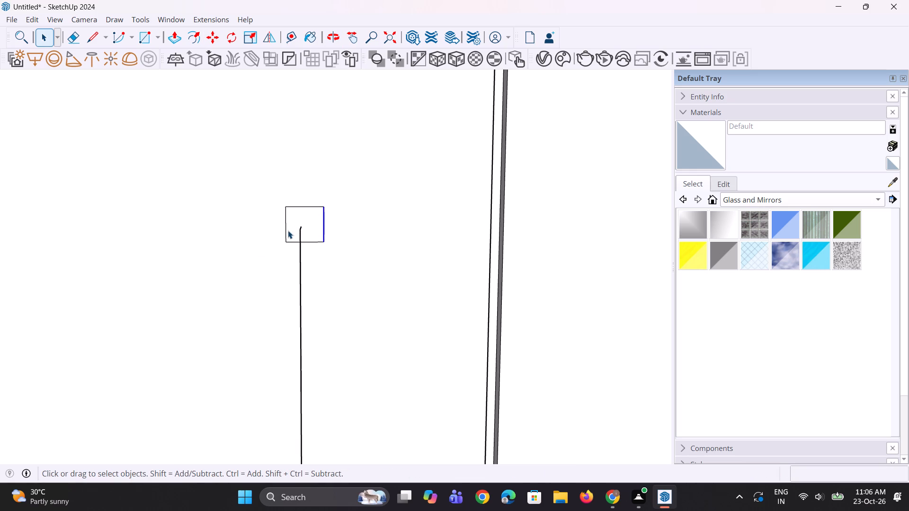
pyautogui.click(286, 232)
pyautogui.scroll(2, 277, 243)
pyautogui.press('m')
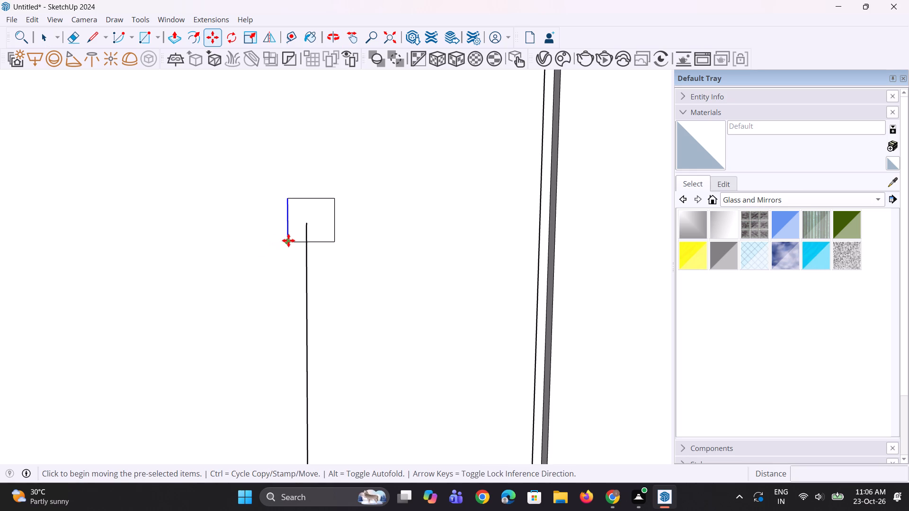
pyautogui.click(288, 240)
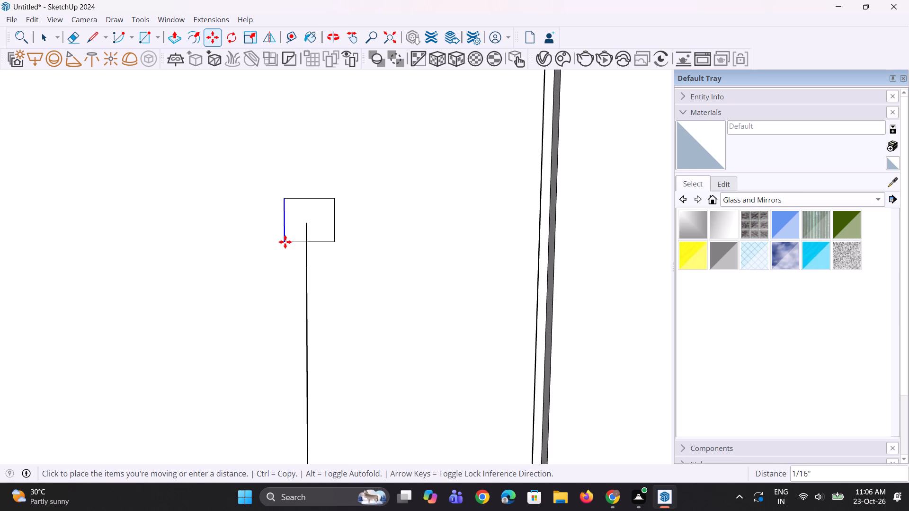
pyautogui.click(283, 242)
pyautogui.press('space')
pyautogui.press('space')
# Copy the profile face about 8 15/16" across the door groove onto the neighbouring handle outline's top end.
pyautogui.scroll(-3, 286, 273)
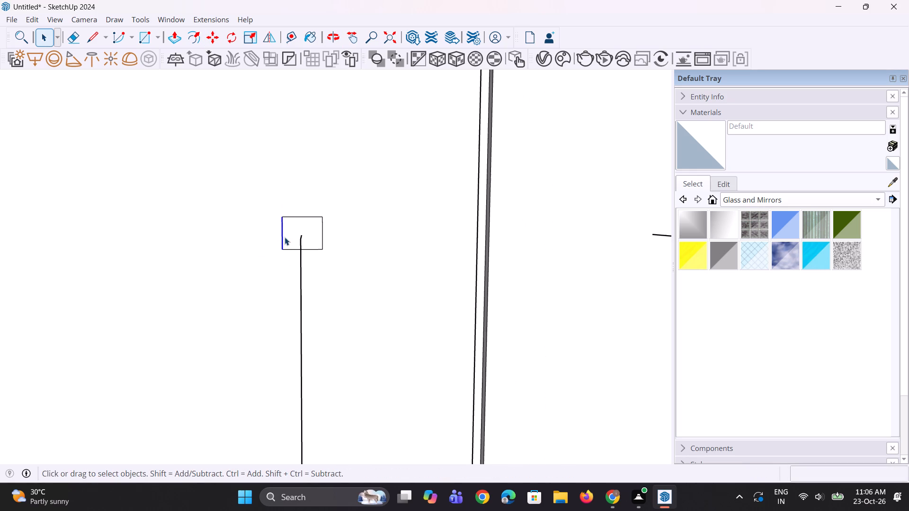
pyautogui.click(285, 237)
pyautogui.scroll(-4, 275, 255)
pyautogui.press('m')
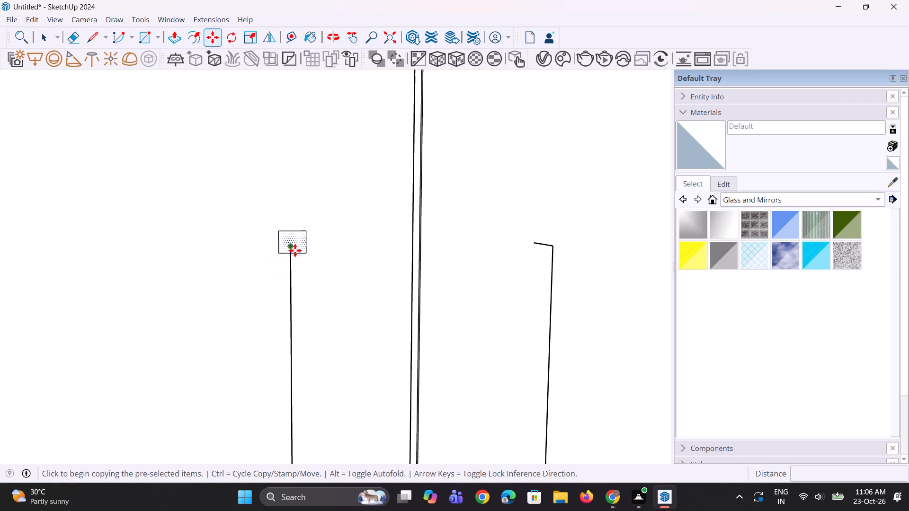
pyautogui.click(300, 248)
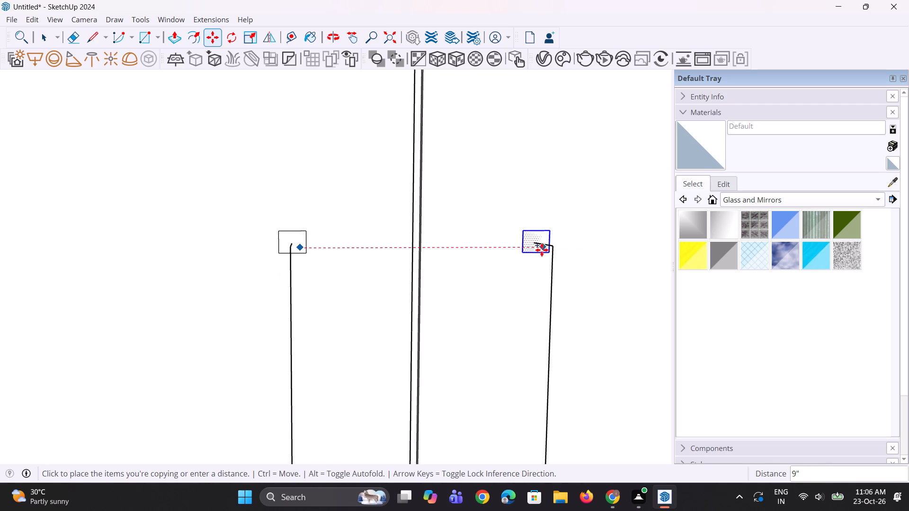
pyautogui.scroll(4, 542, 250)
pyautogui.click(542, 250)
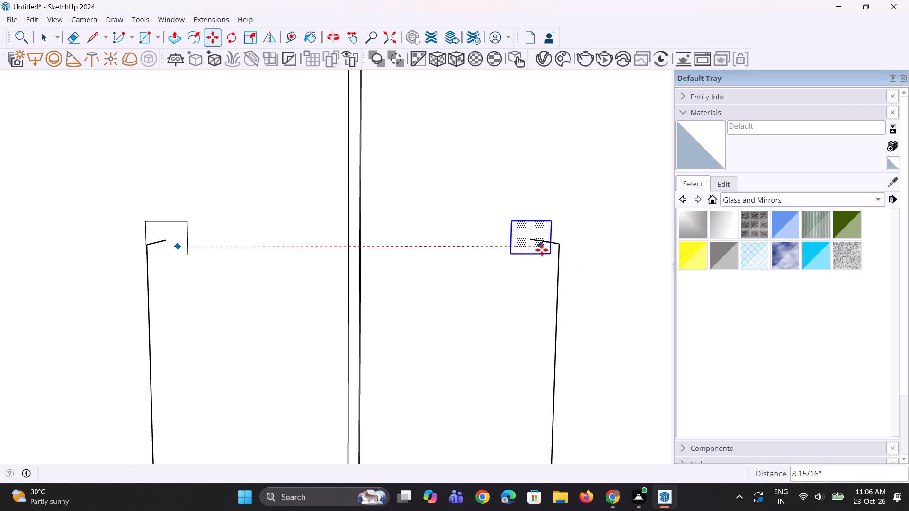
# Copy the second profile about 8' 8 11/16" along the cabinets to the top end of the next handle outline.
pyautogui.scroll(-8, 340, 294)
pyautogui.scroll(-2, 314, 249)
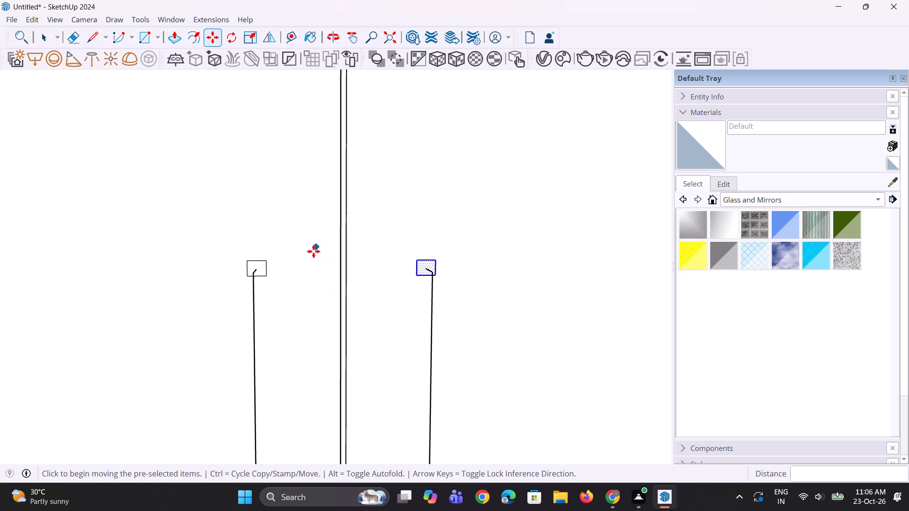
pyautogui.scroll(-5, 313, 251)
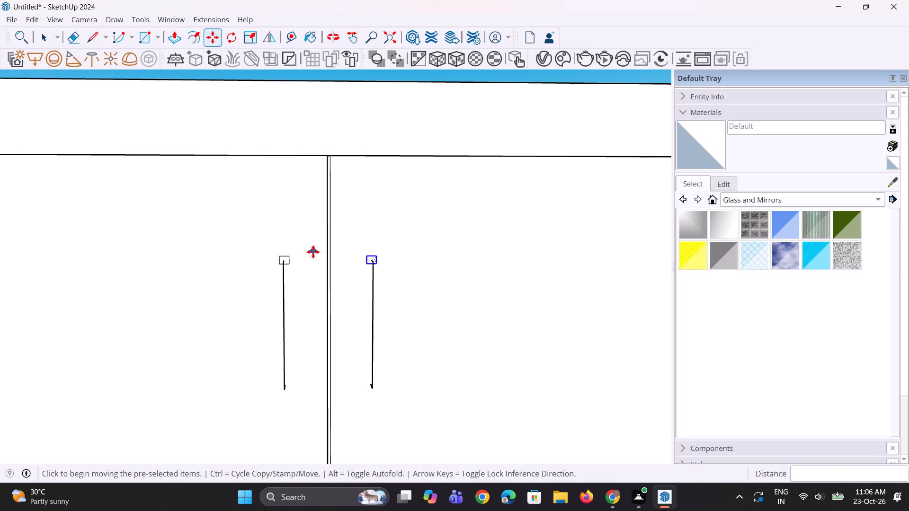
pyautogui.press('m')
pyautogui.scroll(-7, 234, 261)
pyautogui.scroll(7, 318, 274)
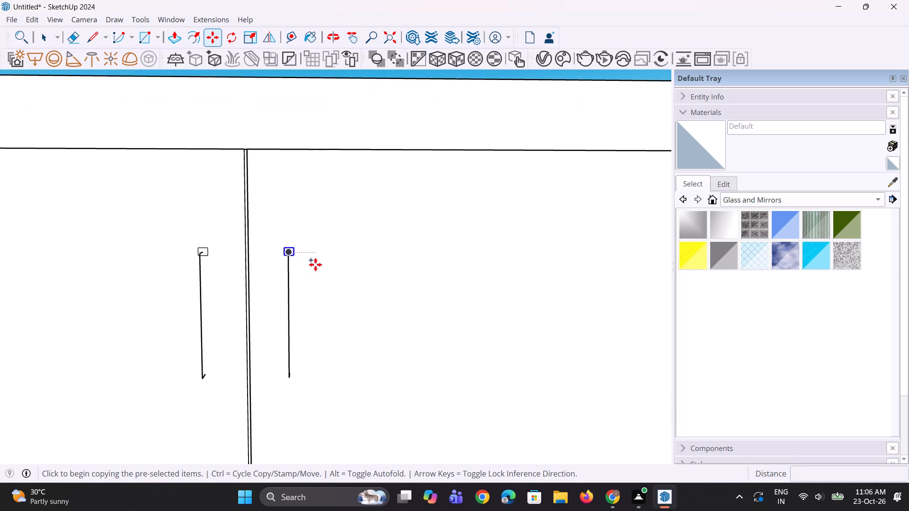
pyautogui.scroll(5, 315, 264)
pyautogui.click(287, 255)
pyautogui.scroll(-1, 236, 310)
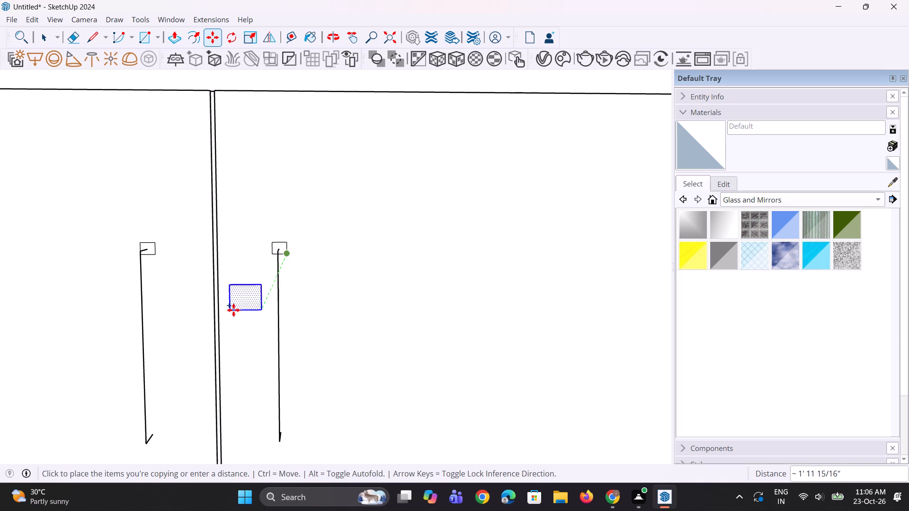
pyautogui.scroll(-15, 233, 310)
pyautogui.scroll(2, 521, 309)
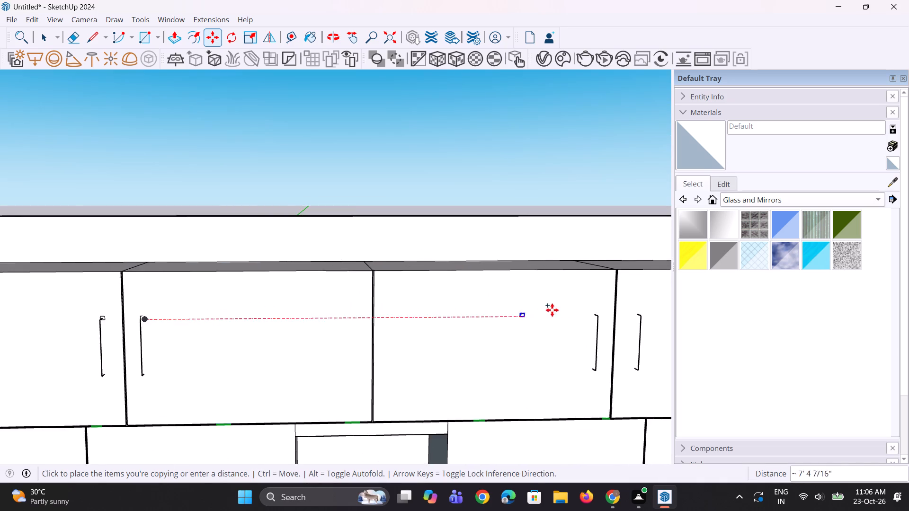
pyautogui.scroll(11, 552, 310)
pyautogui.scroll(2, 610, 321)
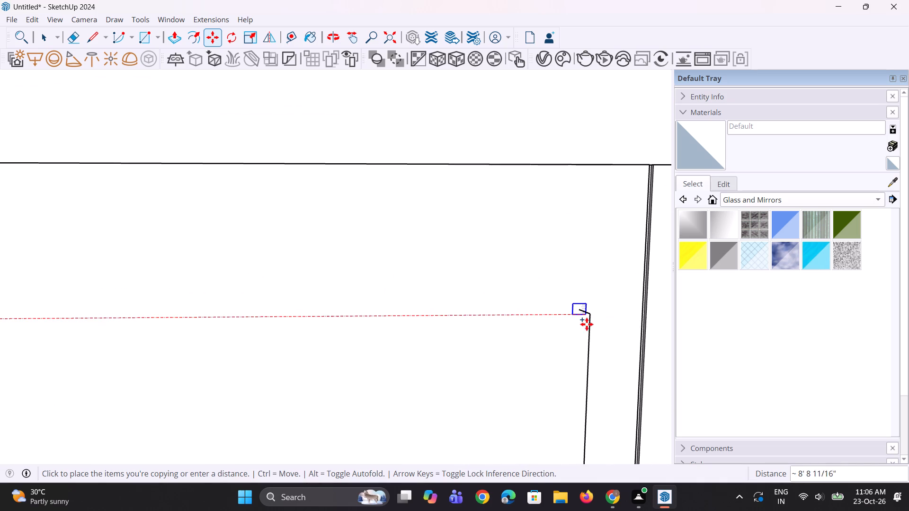
pyautogui.click(585, 325)
# Copy the profile face about 10 1/8" across the door groove onto the neighbouring handle outline's top end.
pyautogui.scroll(-5, 333, 325)
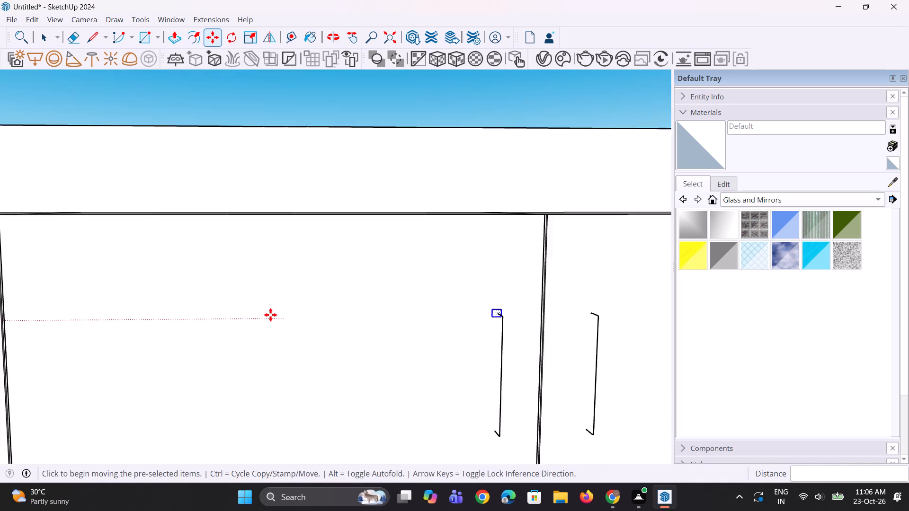
pyautogui.scroll(-3, 270, 315)
pyautogui.moveTo(487, 358); pyautogui.dragTo(454, 363, button='middle')
pyautogui.scroll(3, 439, 301)
pyautogui.press('m')
pyautogui.scroll(1, 439, 301)
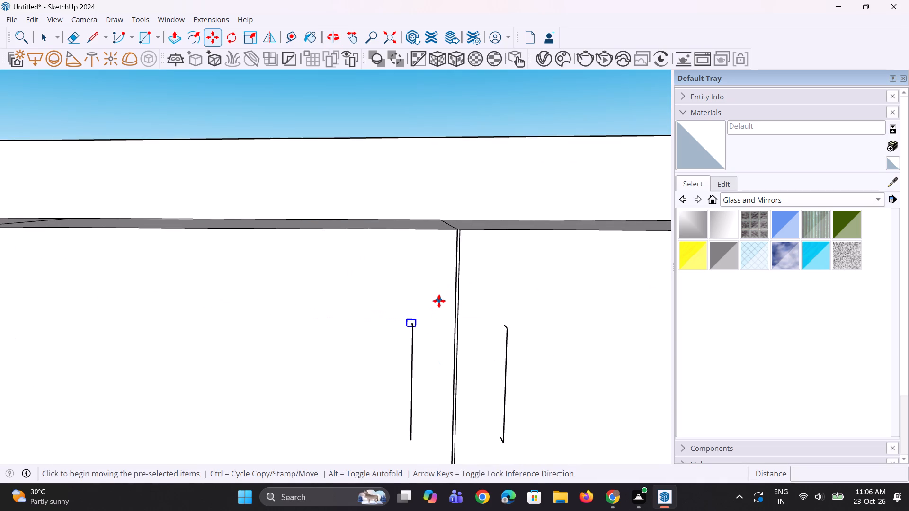
pyautogui.scroll(1, 439, 301)
pyautogui.keyDown('ctrl'); pyautogui.scroll(1, 421, 330); pyautogui.keyUp('ctrl')
pyautogui.click(410, 335)
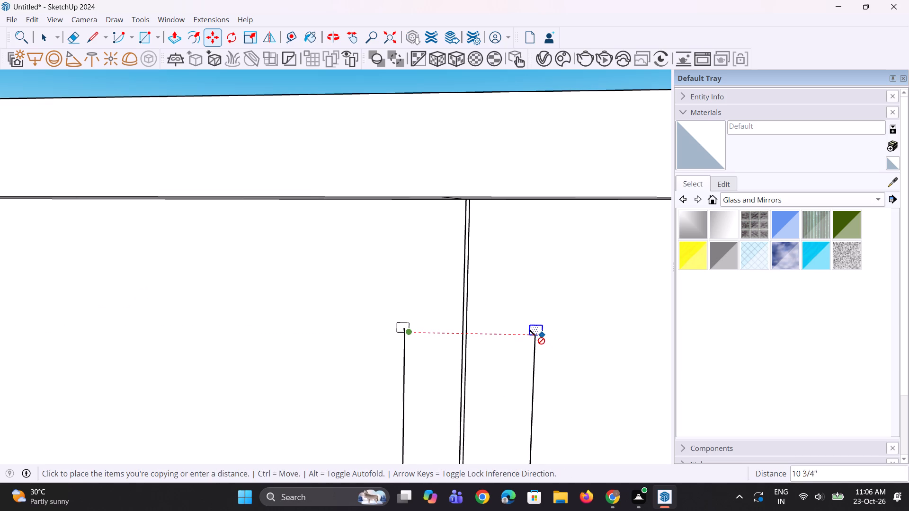
pyautogui.scroll(5, 540, 341)
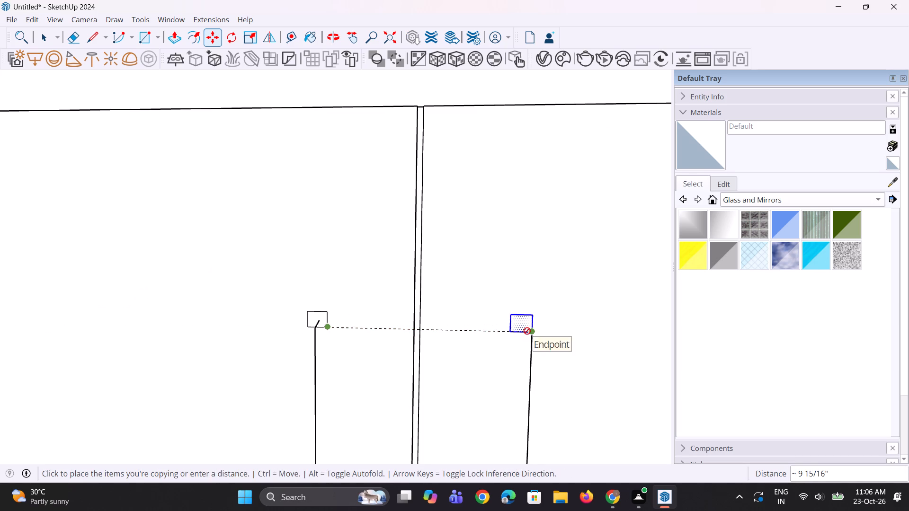
pyautogui.scroll(11, 520, 331)
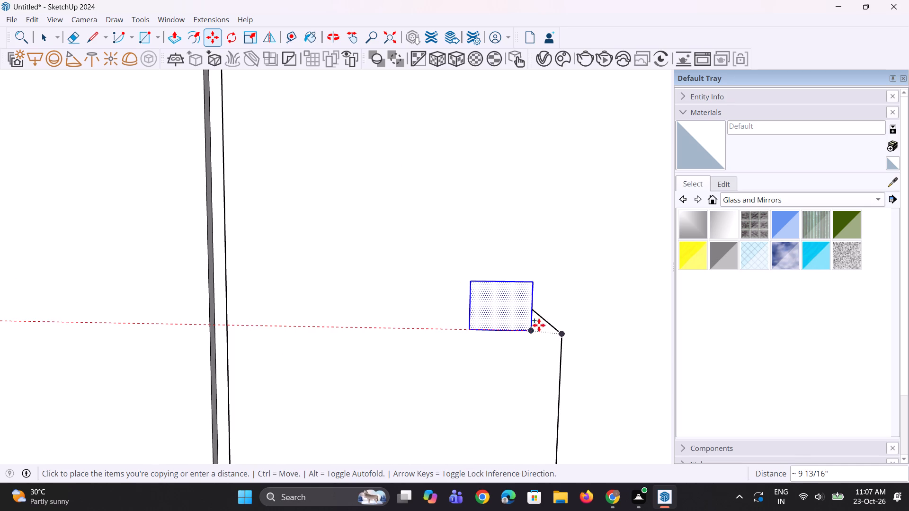
pyautogui.moveTo(517, 324); pyautogui.dragTo(389, 342, button='middle')
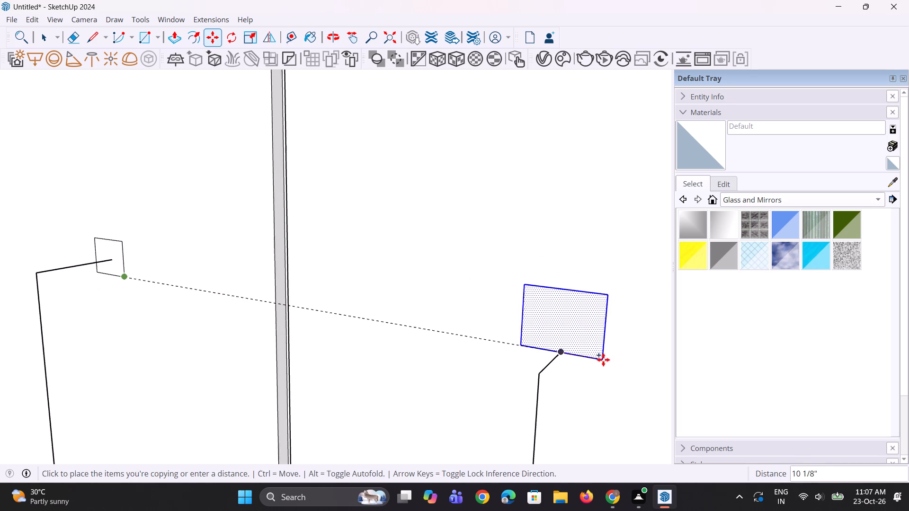
pyautogui.click(603, 369)
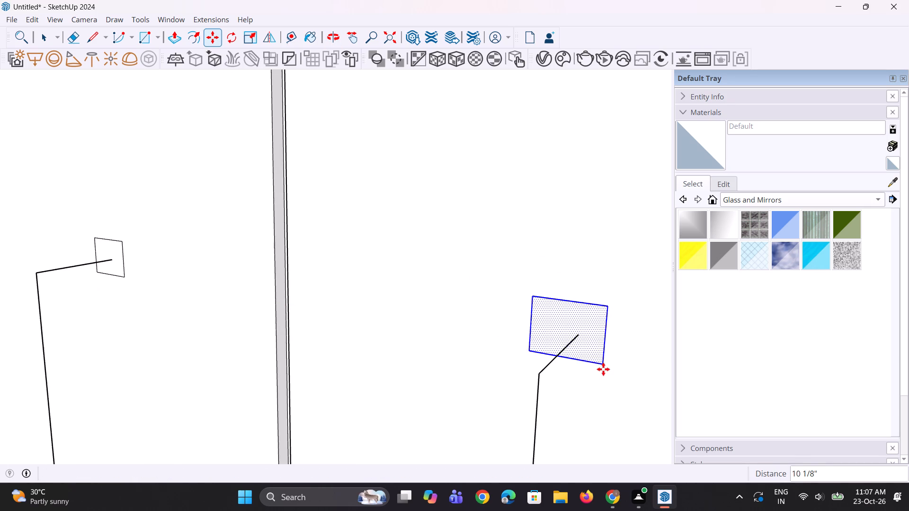
# Copy the profile face about 4' 11 3/16" onto the top end of the projecting end cabinet's handle outline.
pyautogui.scroll(-18, 393, 303)
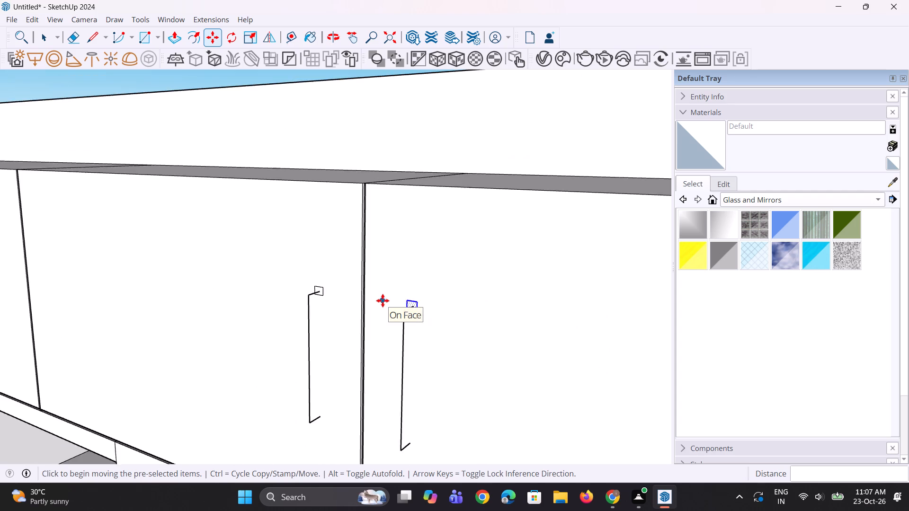
pyautogui.moveTo(384, 300); pyautogui.dragTo(430, 301, button='middle')
pyautogui.press('m')
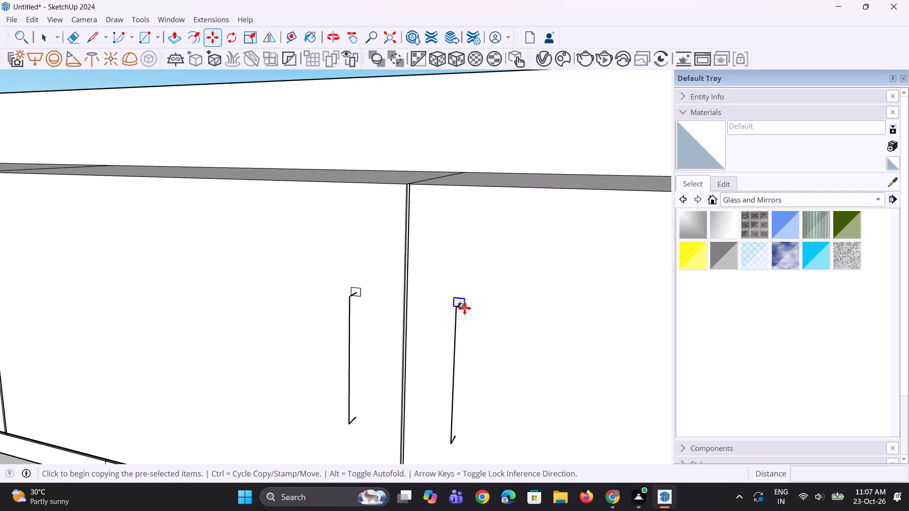
pyautogui.click(464, 308)
pyautogui.scroll(-13, 224, 342)
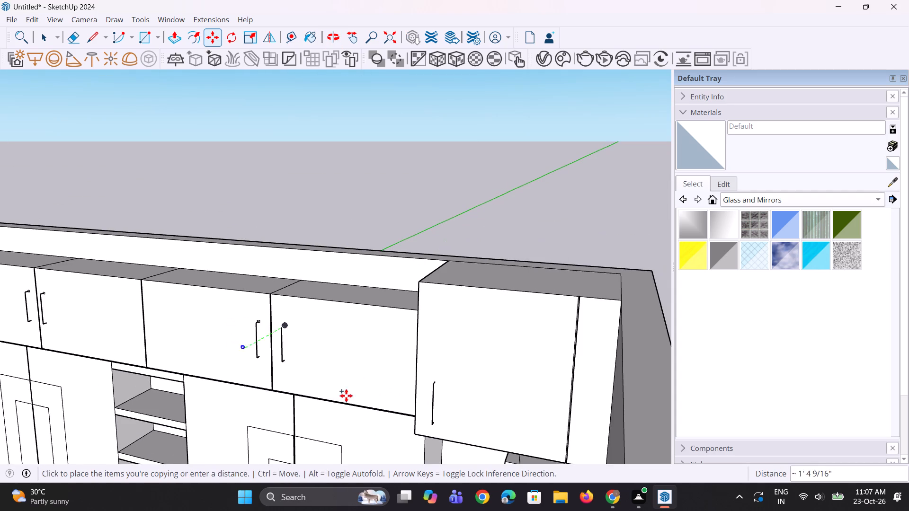
pyautogui.scroll(3, 458, 399)
pyautogui.scroll(11, 425, 378)
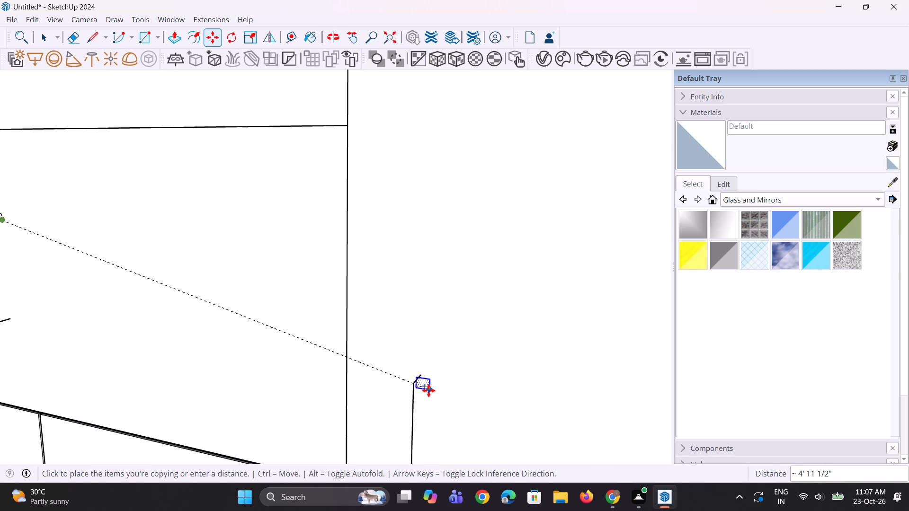
pyautogui.scroll(10, 427, 380)
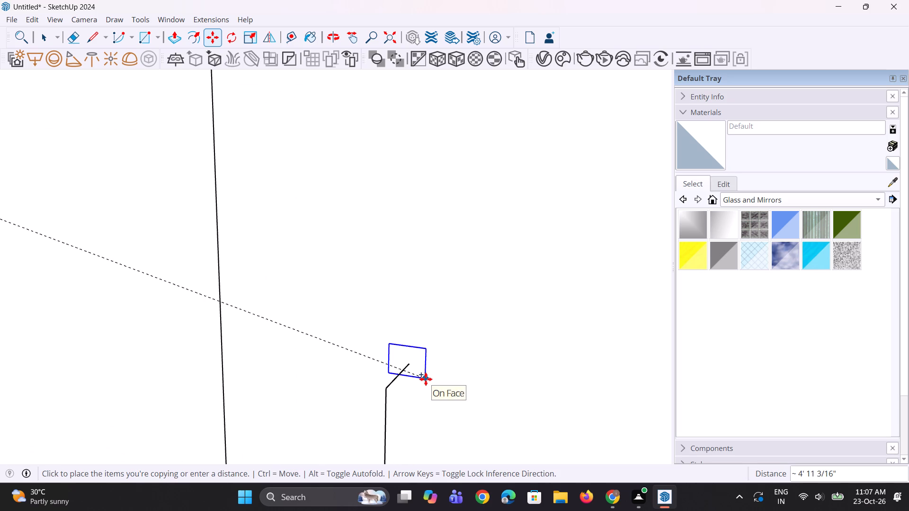
pyautogui.click(426, 379)
# Sweep the profile along the projecting end cabinet's full three-segment handle outline with Follow Me to form a solid handle.
pyautogui.scroll(-10, 456, 369)
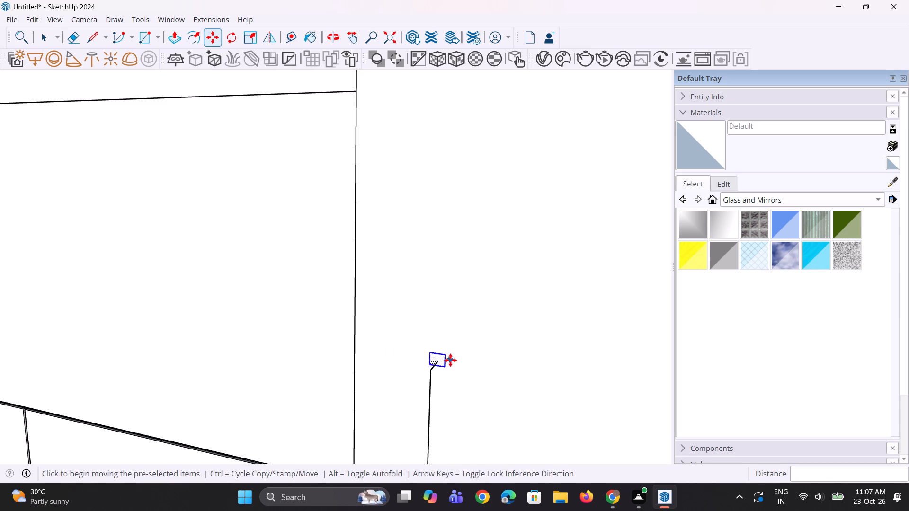
pyautogui.press('space')
pyautogui.press('space')
pyautogui.click(428, 384)
pyautogui.scroll(4, 434, 376)
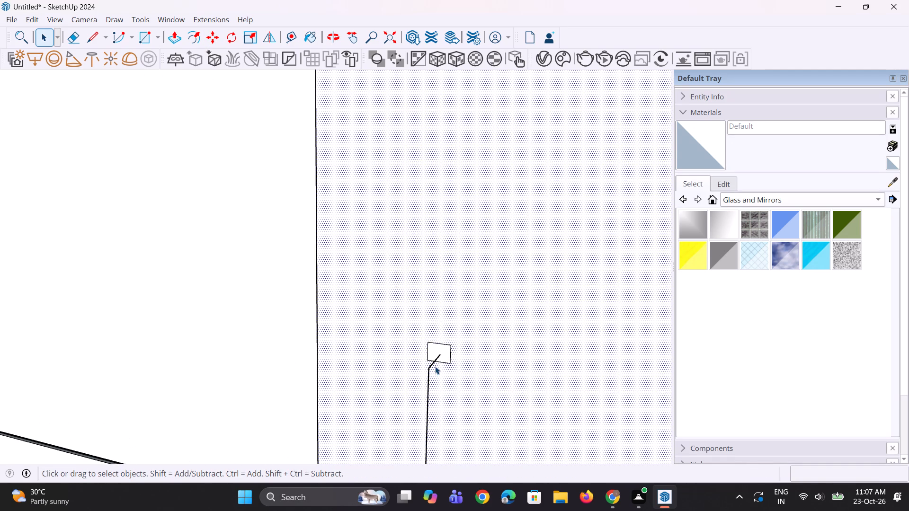
pyautogui.click(433, 362)
pyautogui.keyDown('ctrl'); pyautogui.click(429, 383); pyautogui.keyUp('ctrl')
pyautogui.scroll(-3, 415, 310)
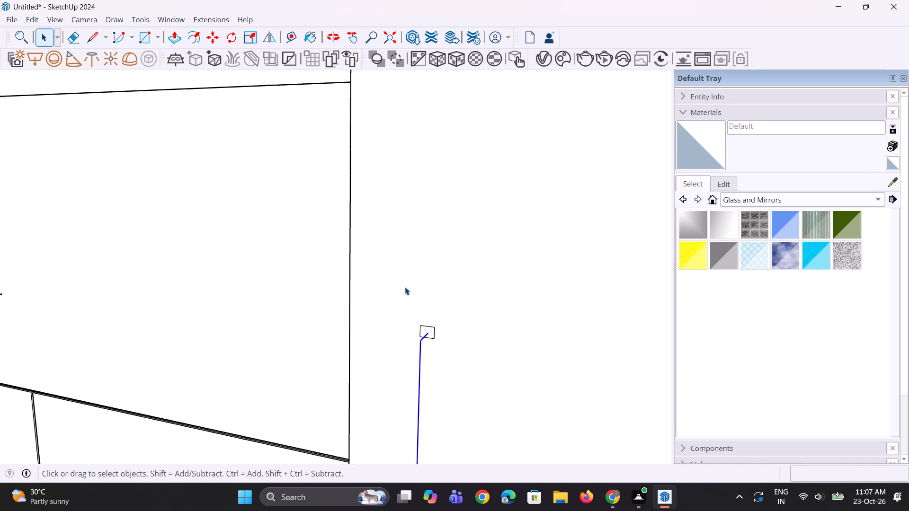
pyautogui.scroll(-9, 405, 287)
pyautogui.scroll(15, 421, 374)
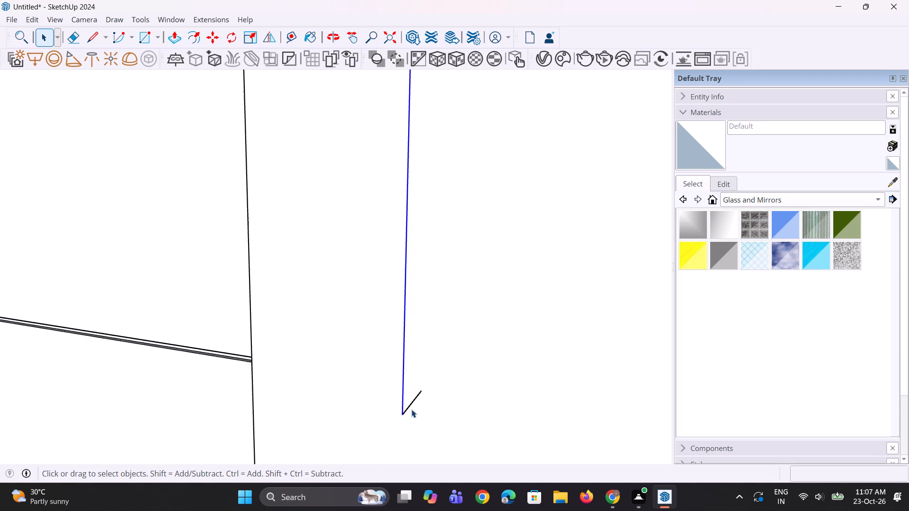
pyautogui.keyDown('ctrl'); pyautogui.click(412, 399); pyautogui.keyUp('ctrl')
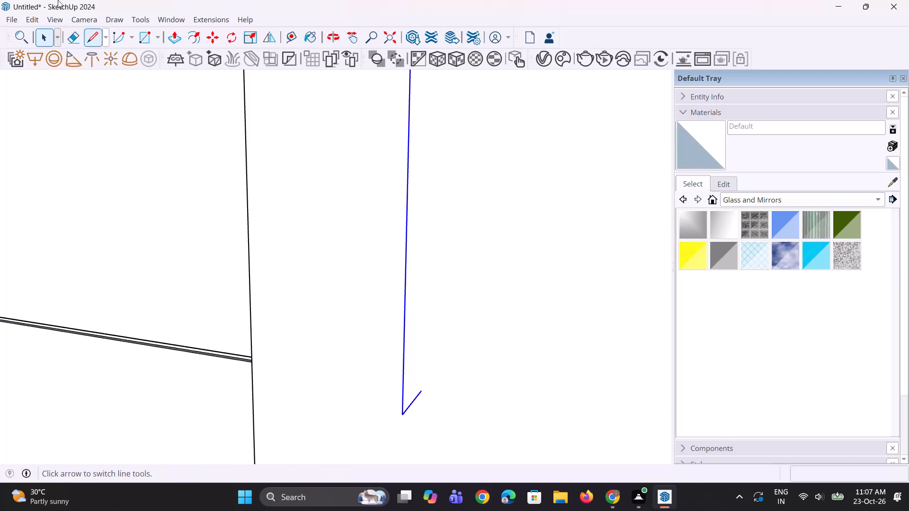
pyautogui.click(25, 37)
pyautogui.press('f')
pyautogui.press('o')
pyautogui.press('l')
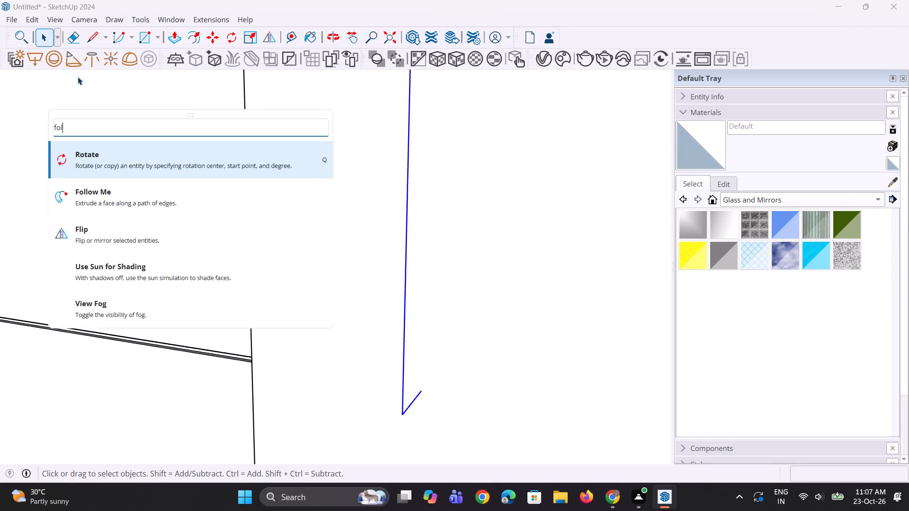
pyautogui.press('l')
pyautogui.click(112, 158)
pyautogui.scroll(-9, 241, 319)
pyautogui.scroll(1, 303, 176)
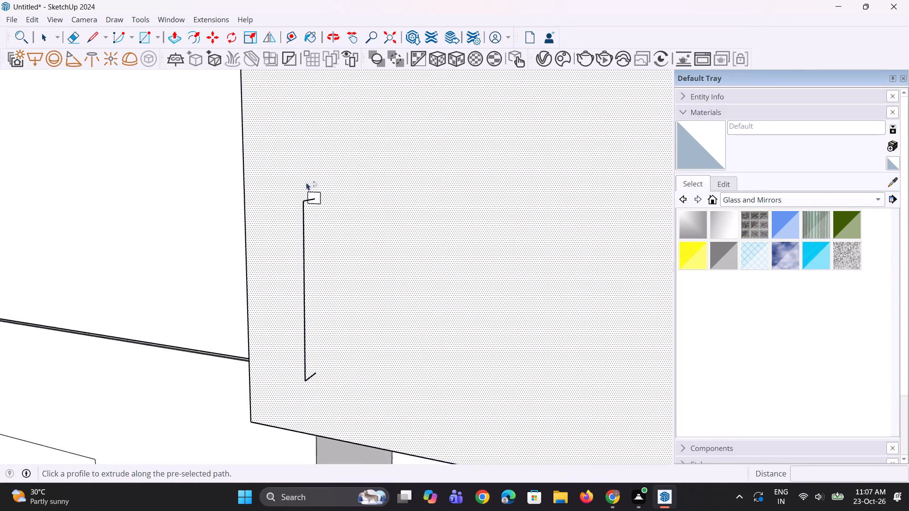
pyautogui.scroll(4, 306, 182)
pyautogui.click(325, 197)
pyautogui.scroll(-7, 357, 294)
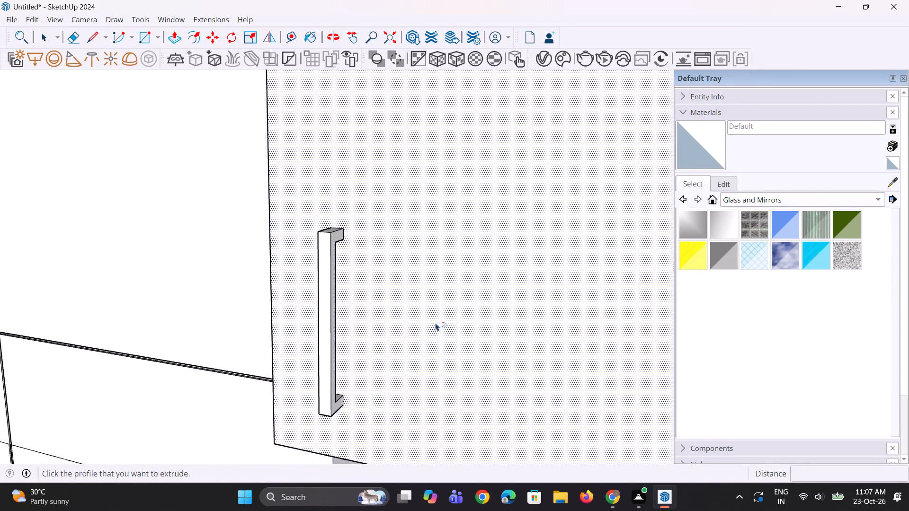
pyautogui.scroll(-12, 436, 323)
pyautogui.press('space')
pyautogui.press('space')
pyautogui.press('space')
# Sweep the profile along the handle outline on the upper door nearest the projecting end cabinet with Follow Me.
pyautogui.scroll(6, 232, 234)
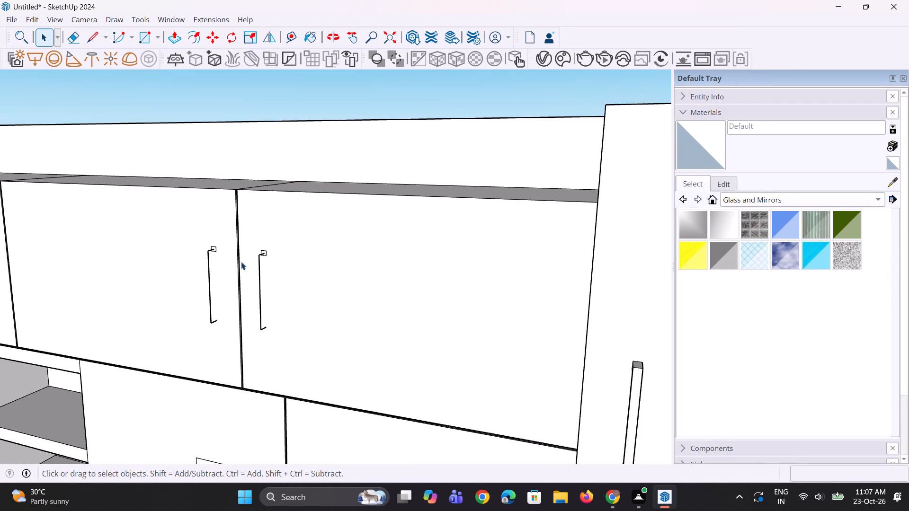
pyautogui.scroll(3, 241, 262)
pyautogui.click(265, 271)
pyautogui.scroll(7, 271, 247)
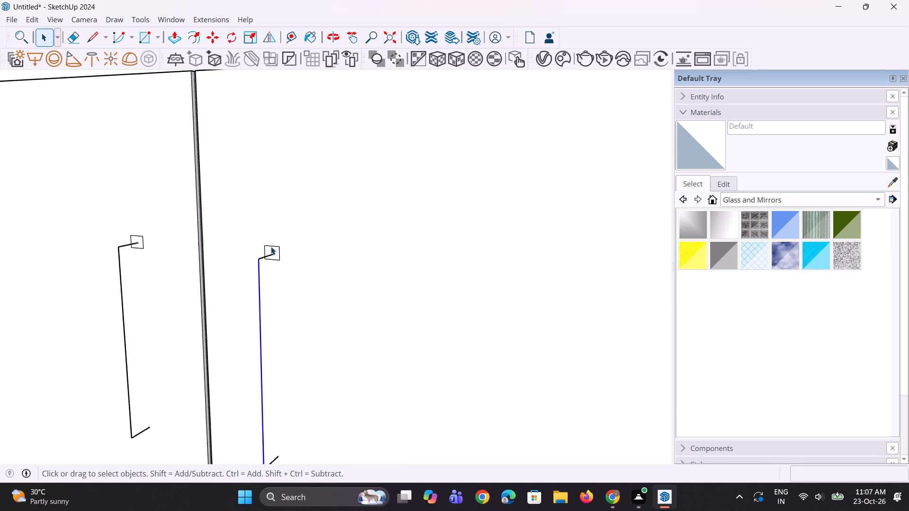
pyautogui.scroll(3, 271, 247)
pyautogui.keyDown('ctrl'); pyautogui.click(256, 263); pyautogui.keyUp('ctrl')
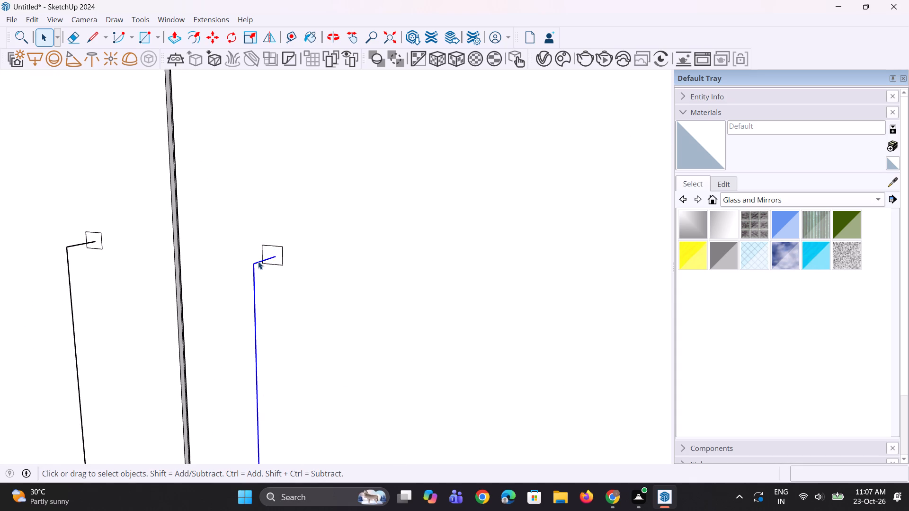
pyautogui.scroll(-8, 259, 259)
pyautogui.scroll(9, 269, 392)
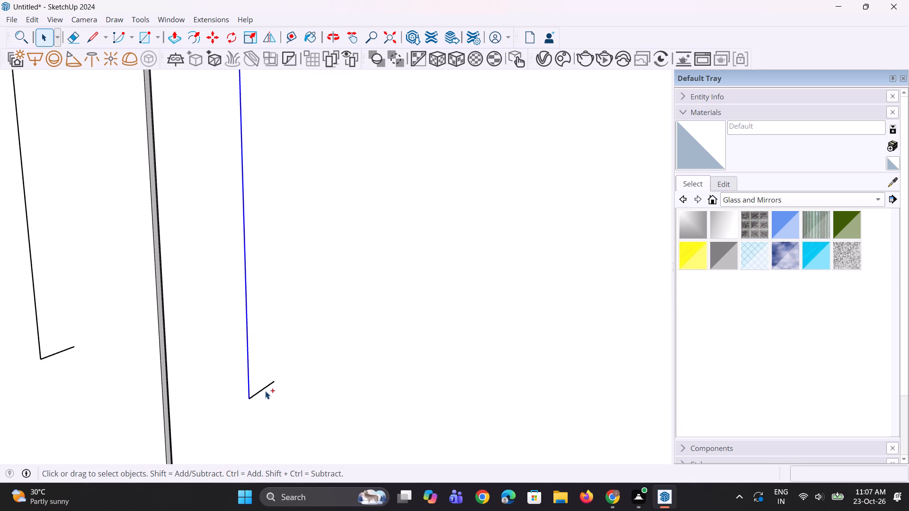
pyautogui.keyDown('ctrl'); pyautogui.click(263, 388); pyautogui.keyUp('ctrl')
pyautogui.scroll(-7, 283, 399)
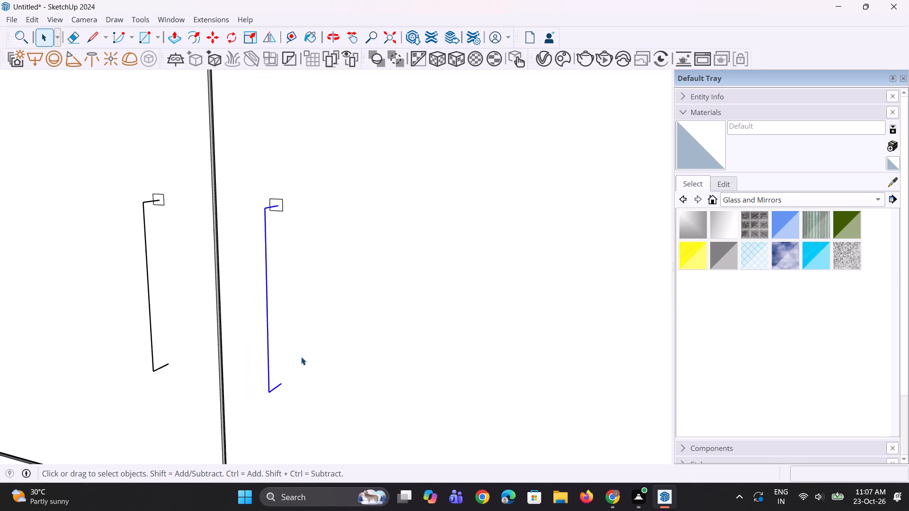
pyautogui.click(24, 39)
pyautogui.press('f')
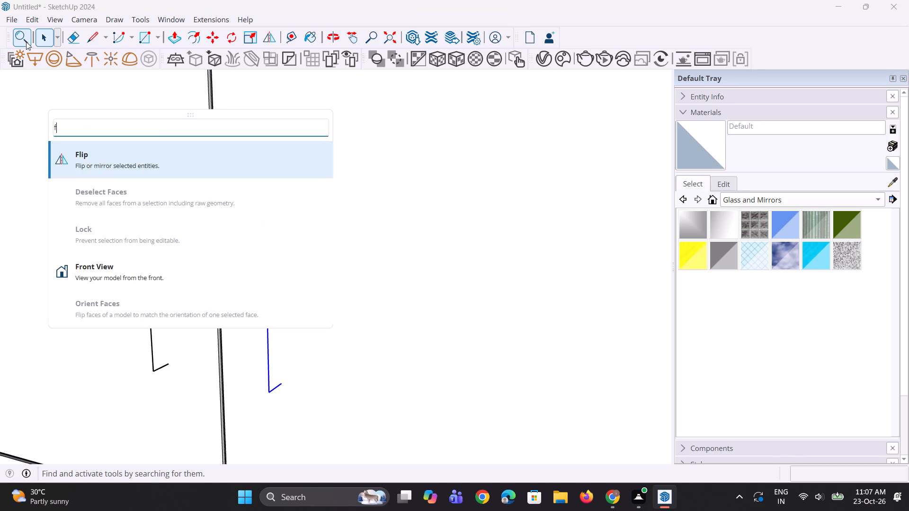
pyautogui.press('o')
pyautogui.press('l')
pyautogui.press('l')
pyautogui.click(92, 159)
pyautogui.scroll(-3, 173, 335)
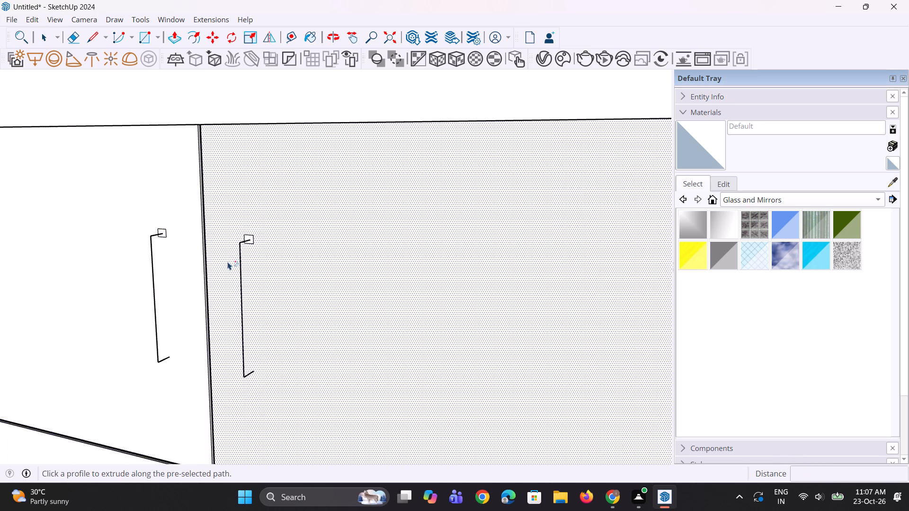
pyautogui.scroll(6, 229, 260)
pyautogui.click(256, 229)
pyautogui.scroll(-7, 261, 312)
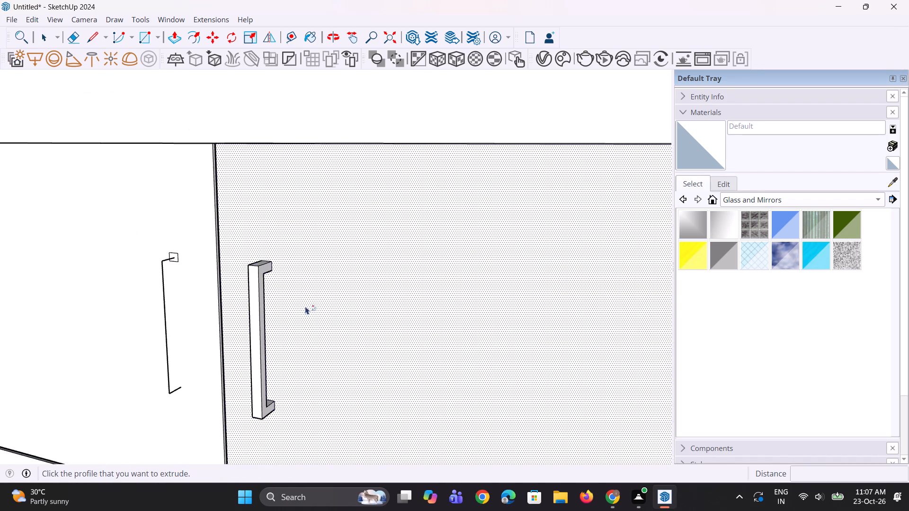
pyautogui.scroll(-3, 305, 306)
pyautogui.press('space')
pyautogui.press('space')
# Sweep the profile along the neighbouring upper door's handle outline, just across the groove from the finished handle, with Follow Me.
pyautogui.scroll(3, 201, 284)
pyautogui.click(207, 284)
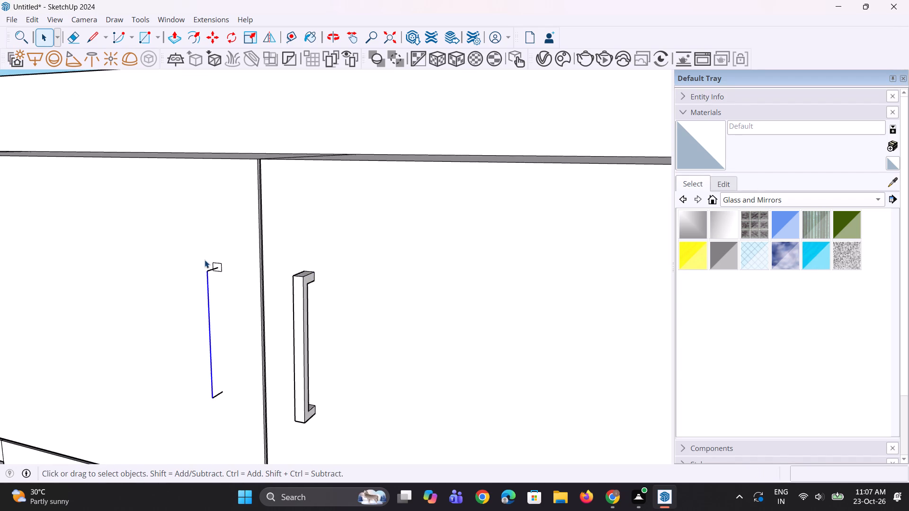
pyautogui.scroll(7, 205, 258)
pyautogui.keyDown('ctrl'); pyautogui.click(214, 281); pyautogui.keyUp('ctrl')
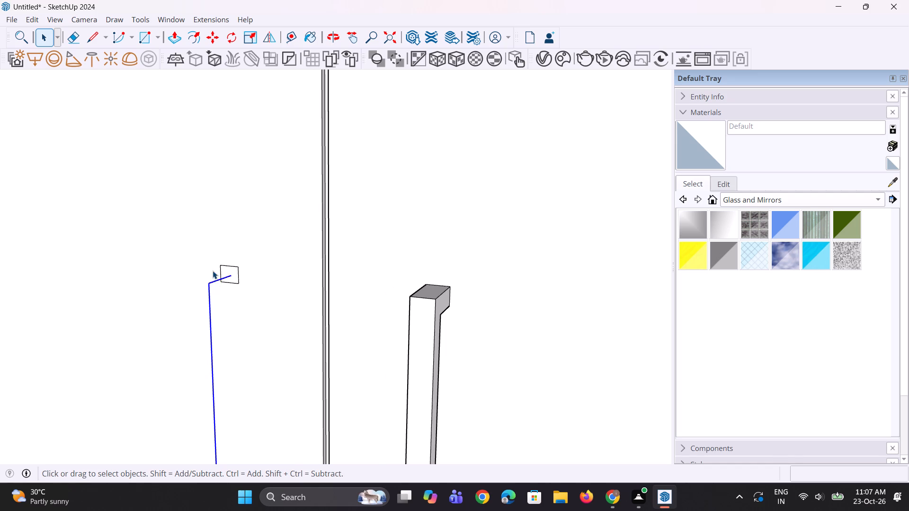
pyautogui.scroll(-9, 213, 271)
pyautogui.scroll(7, 222, 399)
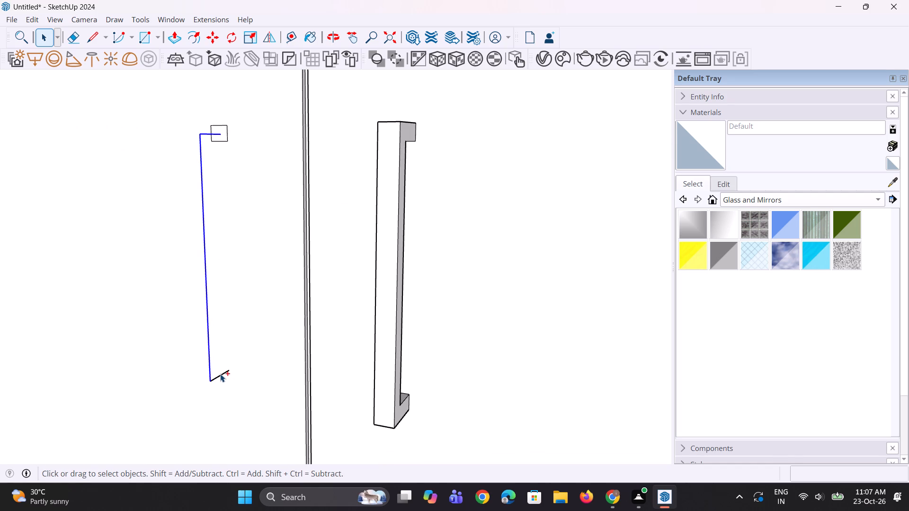
pyautogui.keyDown('ctrl'); pyautogui.click(221, 374); pyautogui.keyUp('ctrl')
pyautogui.click(24, 42)
pyautogui.press('f')
pyautogui.press('o')
pyautogui.press('l')
pyautogui.press('l')
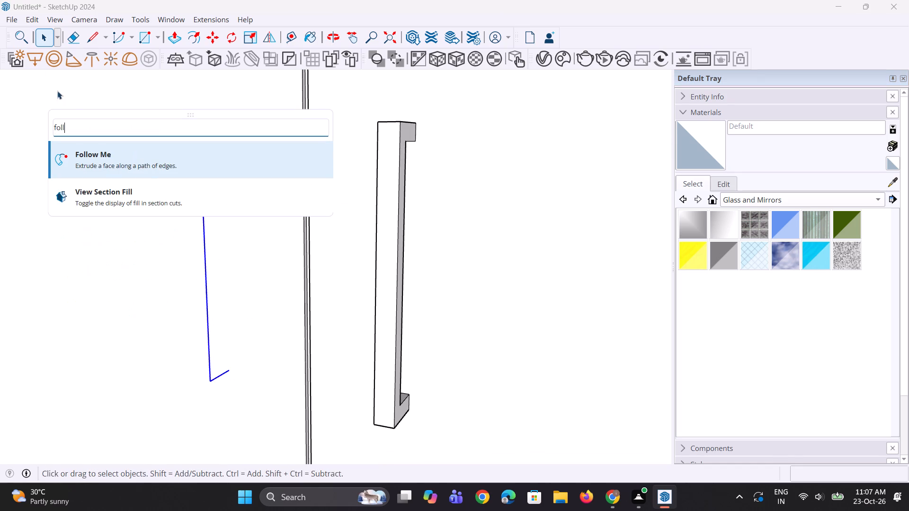
pyautogui.click(89, 157)
pyautogui.scroll(-4, 116, 265)
pyautogui.scroll(5, 171, 165)
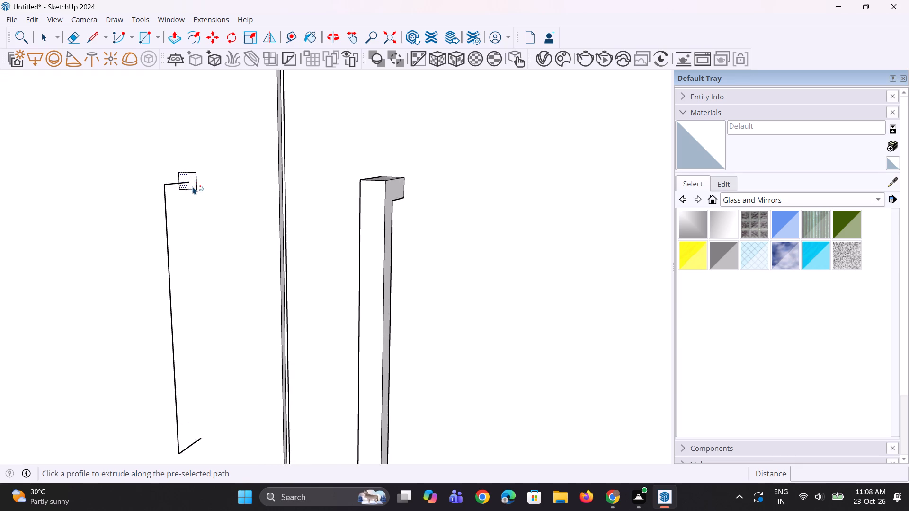
pyautogui.click(193, 186)
pyautogui.scroll(-15, 222, 310)
pyautogui.press('space')
pyautogui.press('space')
pyautogui.scroll(-1, 400, 300)
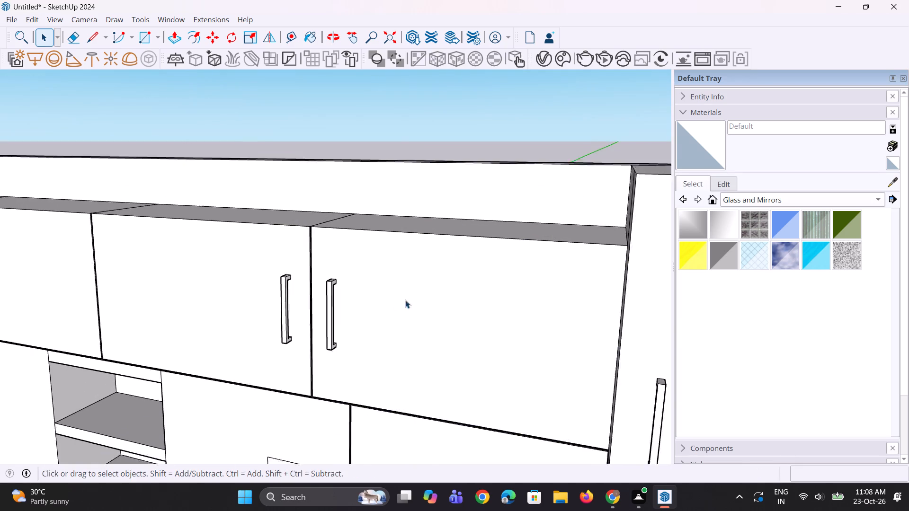
# Sweep the profile along the handle outline on the second upper door from the end opposite the projecting cabinet with Follow Me.
pyautogui.scroll(-8, 405, 300)
pyautogui.scroll(4, 58, 280)
pyautogui.scroll(11, 191, 274)
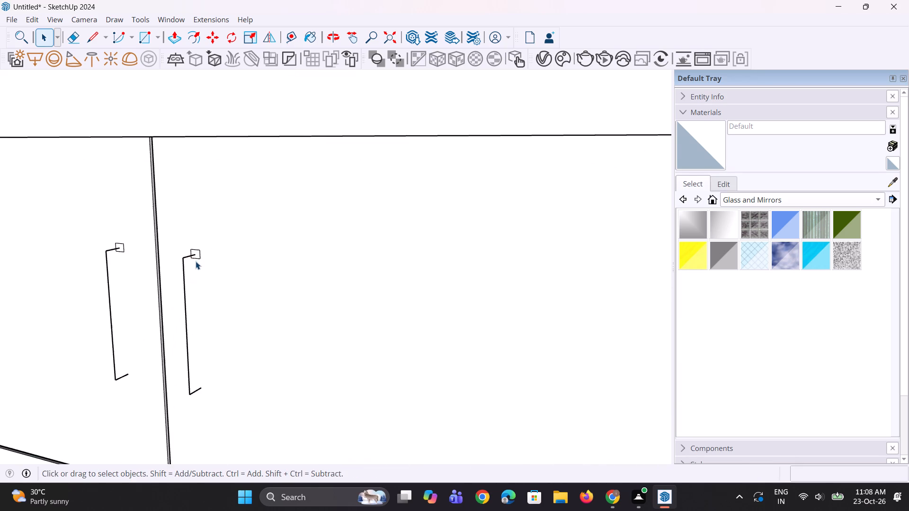
pyautogui.scroll(9, 196, 261)
pyautogui.click(186, 255)
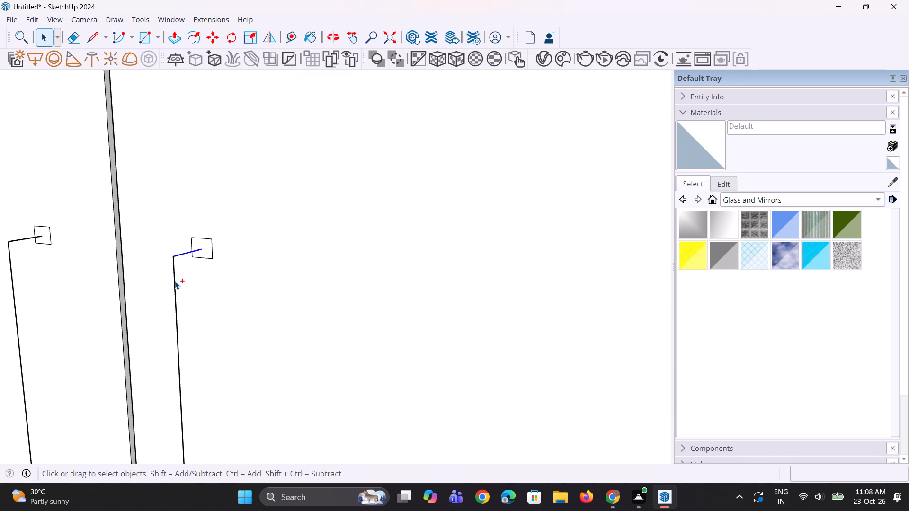
pyautogui.keyDown('ctrl'); pyautogui.click(175, 281); pyautogui.keyUp('ctrl')
pyautogui.scroll(-5, 166, 238)
pyautogui.scroll(4, 188, 379)
pyautogui.scroll(2, 190, 456)
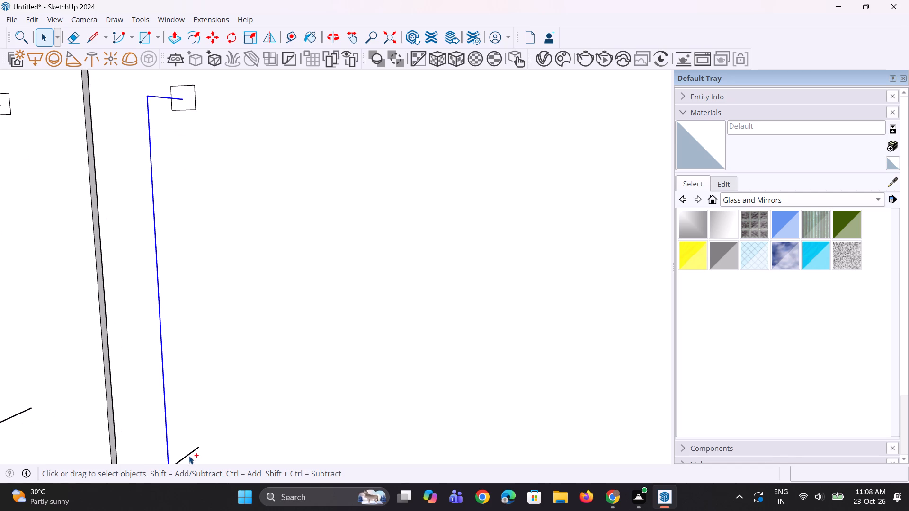
pyautogui.keyDown('ctrl'); pyautogui.click(188, 454); pyautogui.keyUp('ctrl')
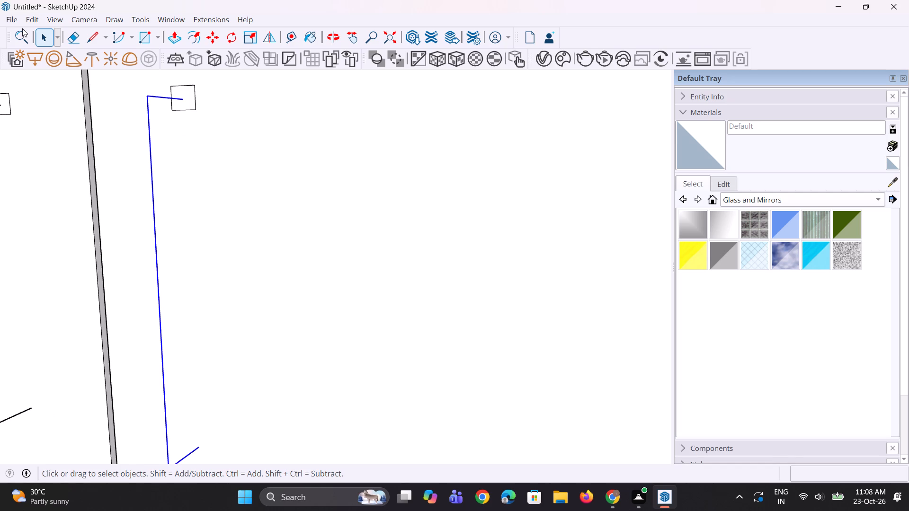
pyautogui.click(25, 34)
pyautogui.press('f')
pyautogui.press('o')
pyautogui.press('l')
pyautogui.press('l')
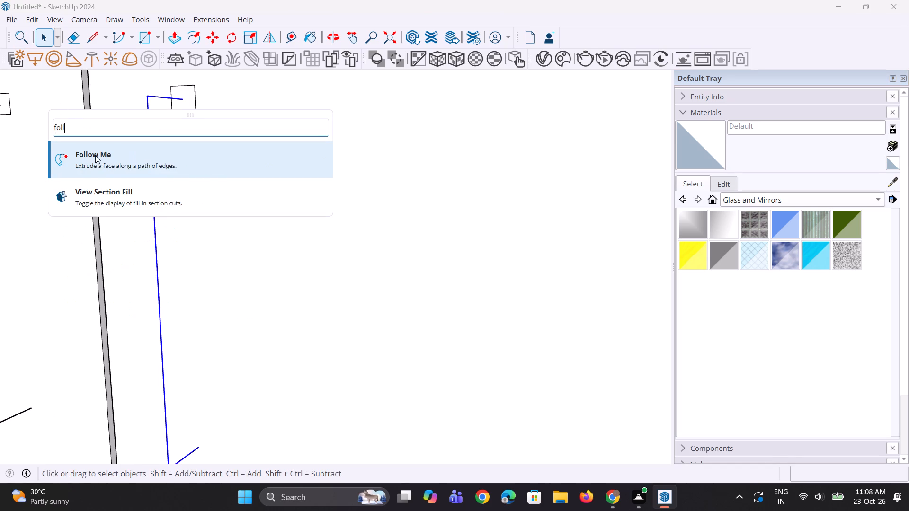
pyautogui.click(95, 156)
pyautogui.click(188, 107)
pyautogui.scroll(-2, 339, 254)
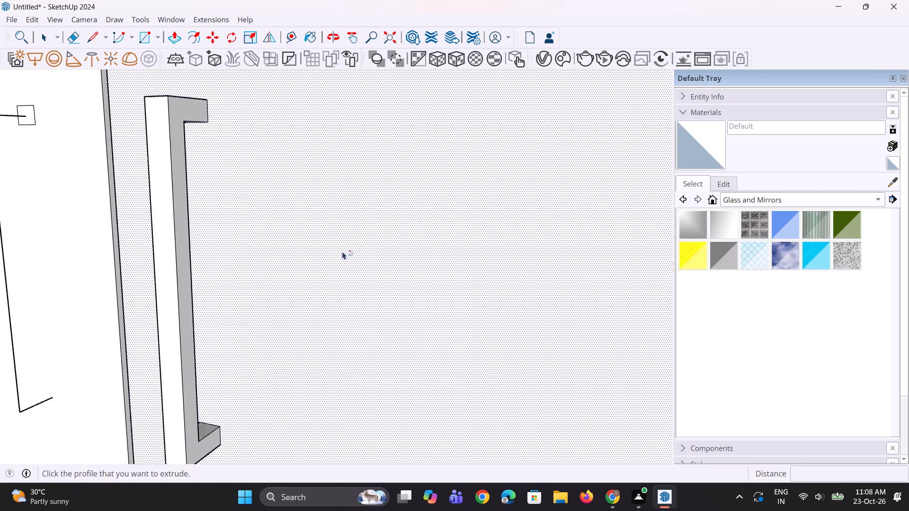
pyautogui.scroll(-4, 342, 251)
pyautogui.press('space')
pyautogui.press('space')
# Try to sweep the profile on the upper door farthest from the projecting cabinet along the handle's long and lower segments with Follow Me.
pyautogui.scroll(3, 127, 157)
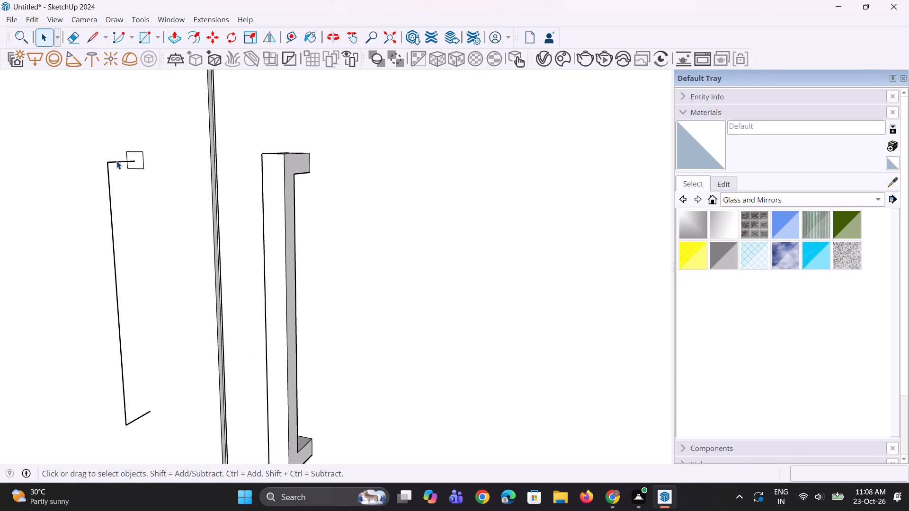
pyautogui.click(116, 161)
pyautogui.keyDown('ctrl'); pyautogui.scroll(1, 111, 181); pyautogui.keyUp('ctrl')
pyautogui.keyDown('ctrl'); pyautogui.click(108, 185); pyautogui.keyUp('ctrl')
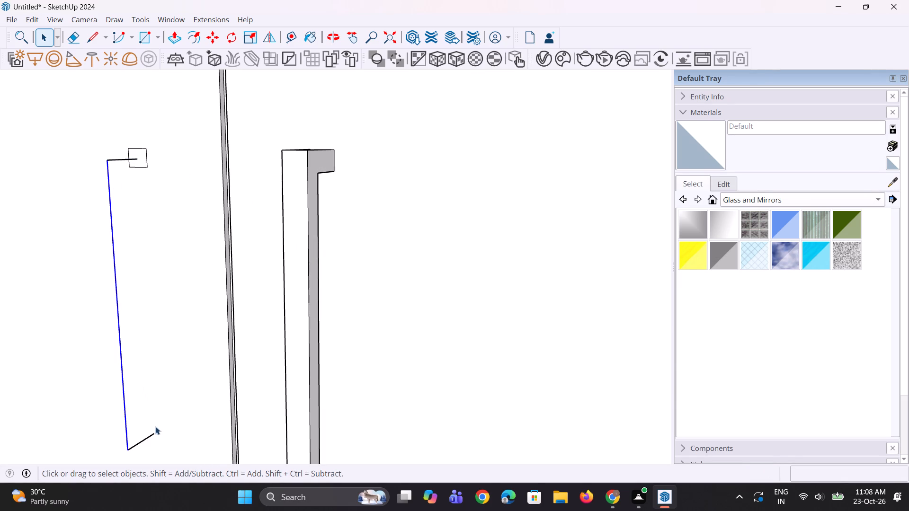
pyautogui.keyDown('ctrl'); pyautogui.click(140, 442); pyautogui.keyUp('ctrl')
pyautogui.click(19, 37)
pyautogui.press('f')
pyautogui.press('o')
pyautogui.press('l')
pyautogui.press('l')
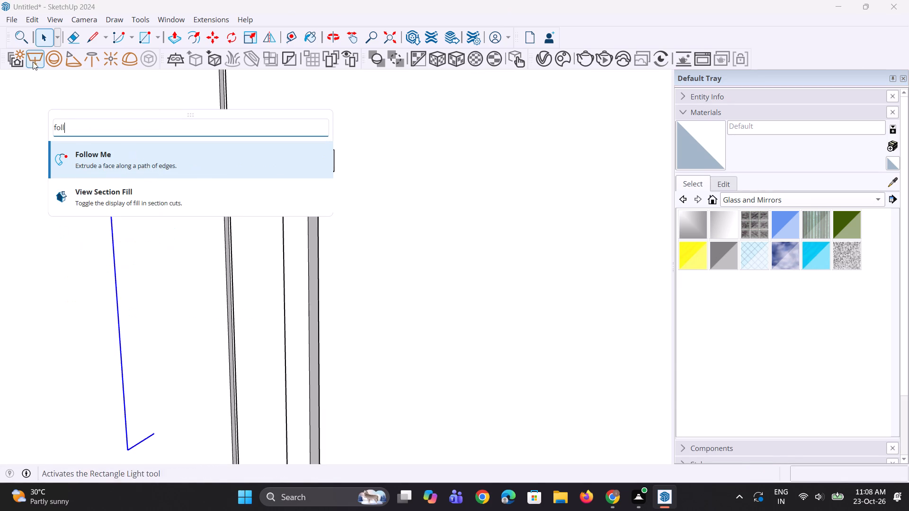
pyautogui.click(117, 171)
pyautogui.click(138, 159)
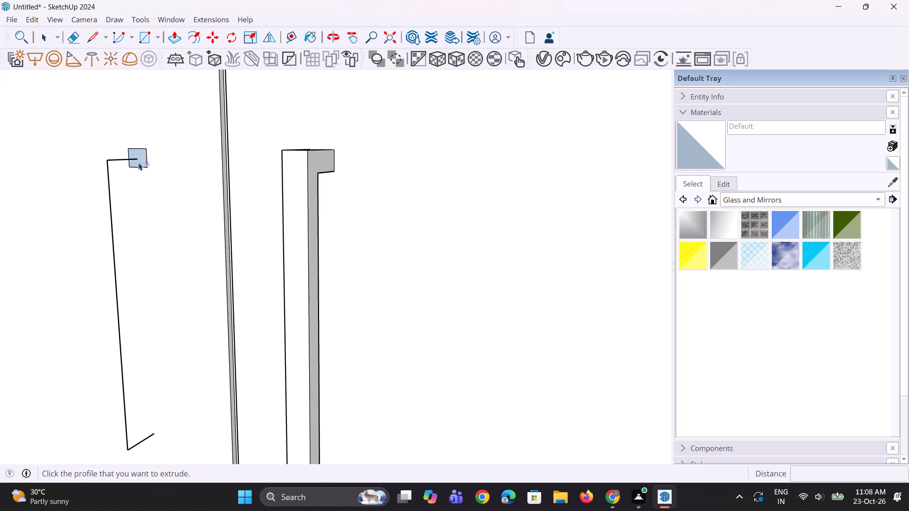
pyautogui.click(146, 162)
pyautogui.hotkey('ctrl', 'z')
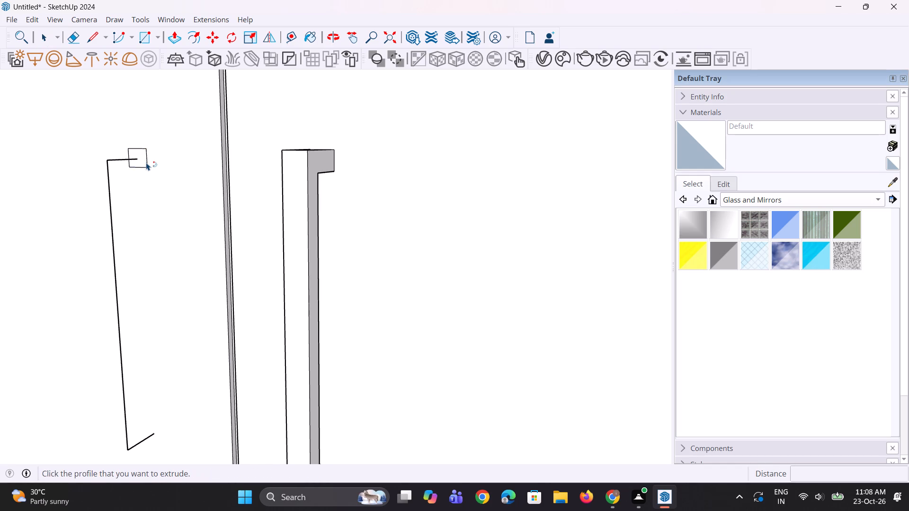
# Sweep the profile along the full three-segment handle outline on the upper door farthest from the projecting cabinet with Follow Me.
pyautogui.press('space')
pyautogui.press('space')
pyautogui.click(108, 177)
pyautogui.scroll(1, 115, 160)
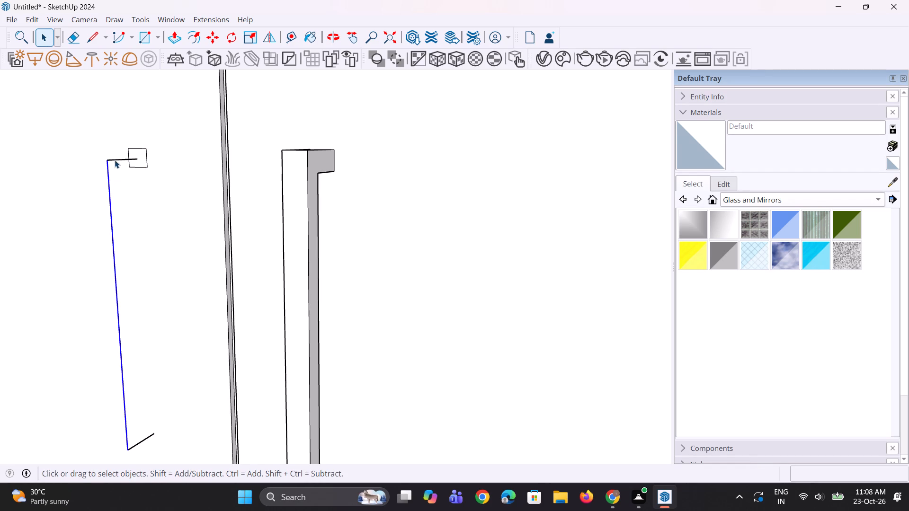
pyautogui.keyDown('ctrl'); pyautogui.click(115, 160); pyautogui.keyUp('ctrl')
pyautogui.scroll(-3, 115, 176)
pyautogui.scroll(1, 142, 418)
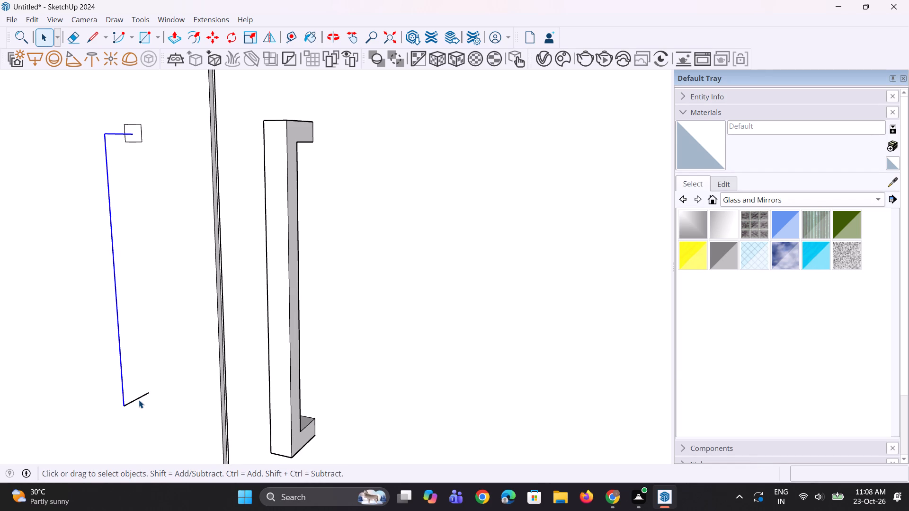
pyautogui.keyDown('ctrl'); pyautogui.click(139, 399); pyautogui.keyUp('ctrl')
pyautogui.click(27, 41)
pyautogui.write('fo')
pyautogui.press('l')
pyautogui.press('l')
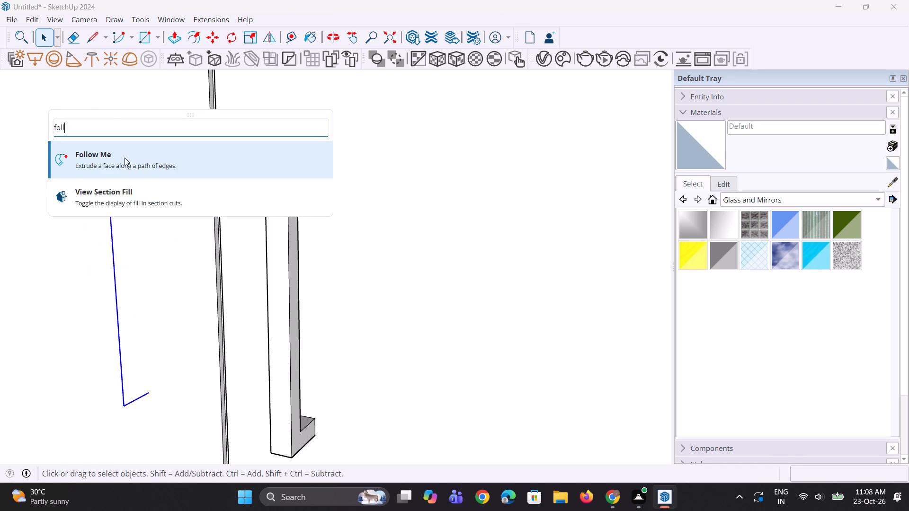
pyautogui.click(125, 158)
pyautogui.click(131, 139)
pyautogui.scroll(-7, 37, 278)
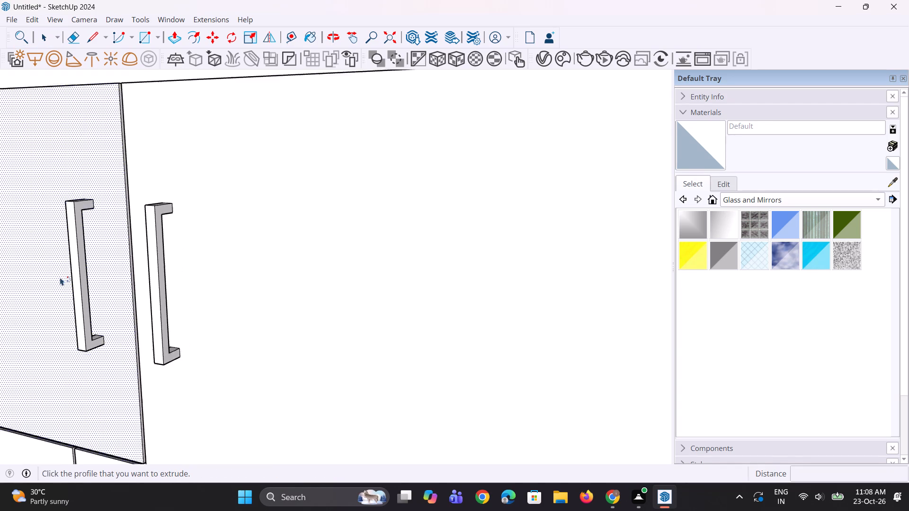
pyautogui.scroll(-5, 60, 277)
pyautogui.moveTo(67, 274); pyautogui.dragTo(182, 271, button='middle')
pyautogui.scroll(-10, 205, 267)
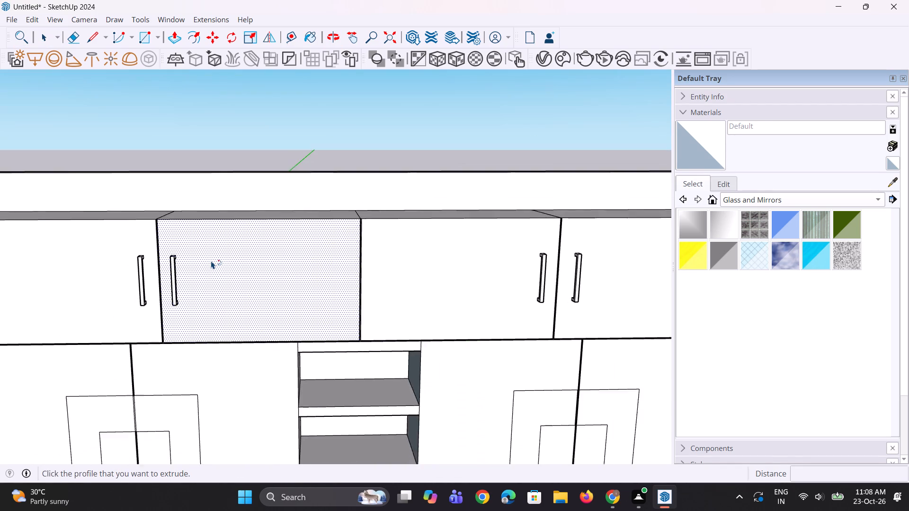
pyautogui.scroll(-3, 211, 261)
pyautogui.moveTo(211, 261); pyautogui.dragTo(226, 260, button='middle')
pyautogui.scroll(-5, 149, 249)
pyautogui.press('space')
pyautogui.press('space')
pyautogui.click(277, 176)
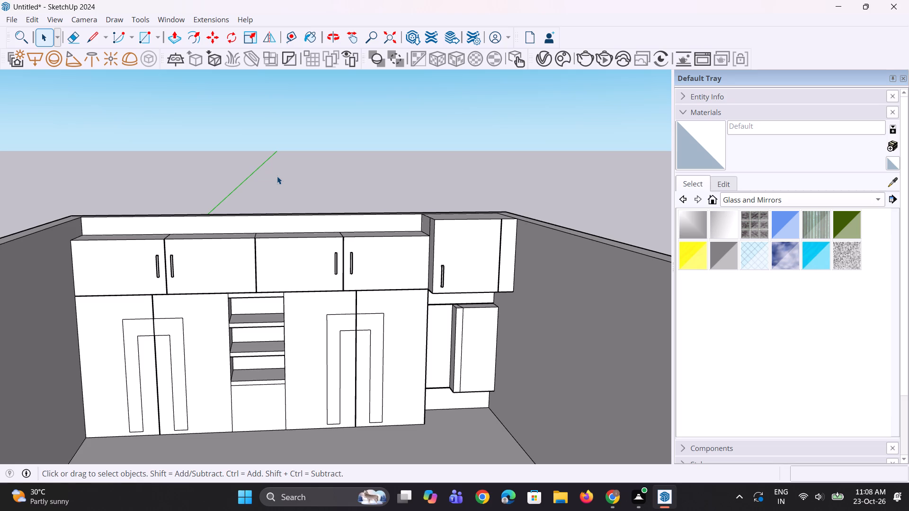
# Draw a three-segment handle outline, lower return about 2 9/16", beside the groove on the shelf-side door of the farther arch-patterned lower pair.
pyautogui.scroll(-5, 270, 159)
pyautogui.moveTo(152, 303); pyautogui.dragTo(218, 401, button='middle')
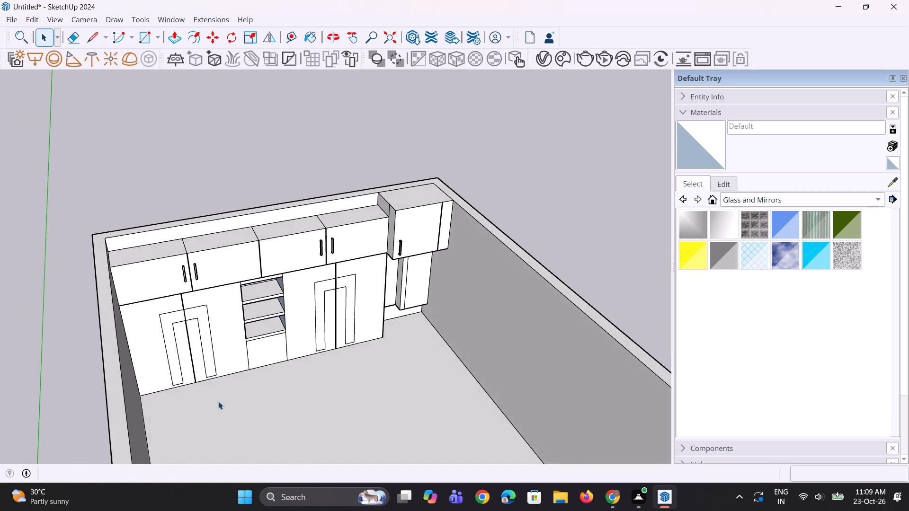
pyautogui.scroll(16, 177, 373)
pyautogui.moveTo(205, 335); pyautogui.dragTo(212, 264, button='middle')
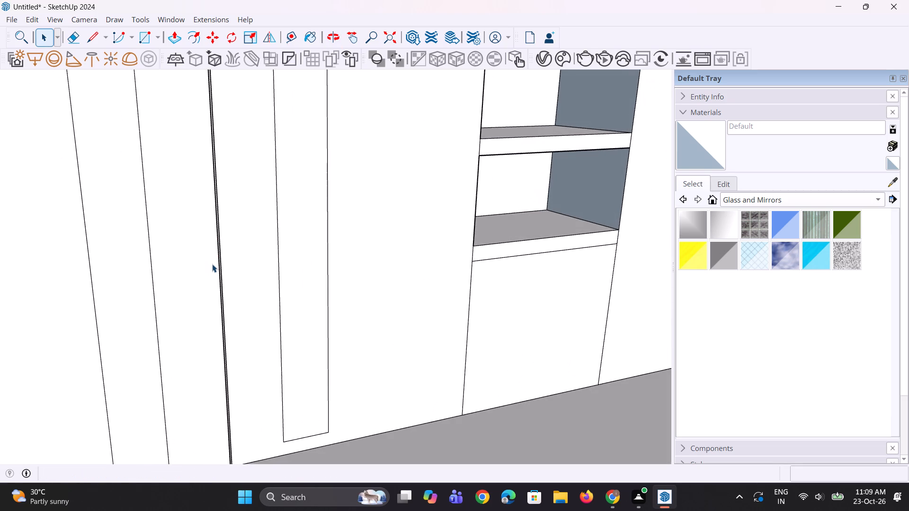
pyautogui.scroll(-4, 212, 335)
pyautogui.moveTo(242, 341); pyautogui.dragTo(288, 359, button='middle')
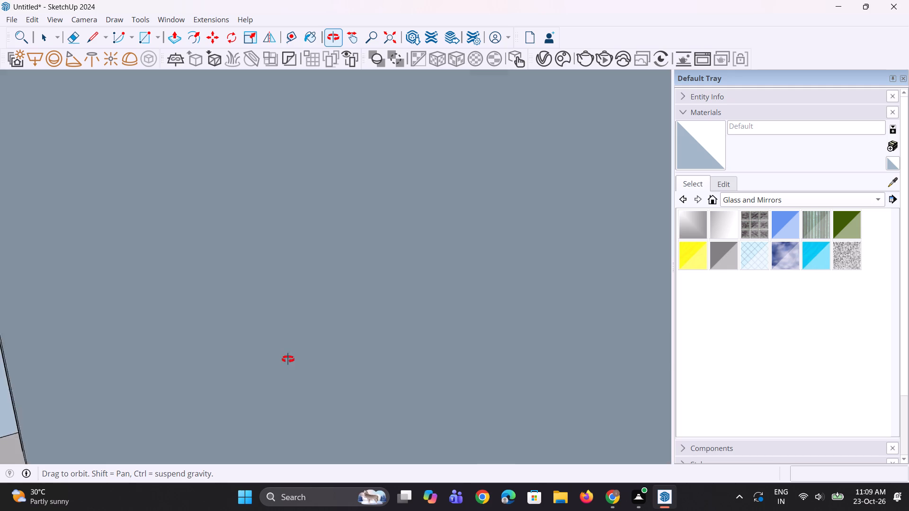
pyautogui.moveTo(288, 359); pyautogui.dragTo(284, 386, button='middle')
pyautogui.scroll(1, 239, 336)
pyautogui.press('l')
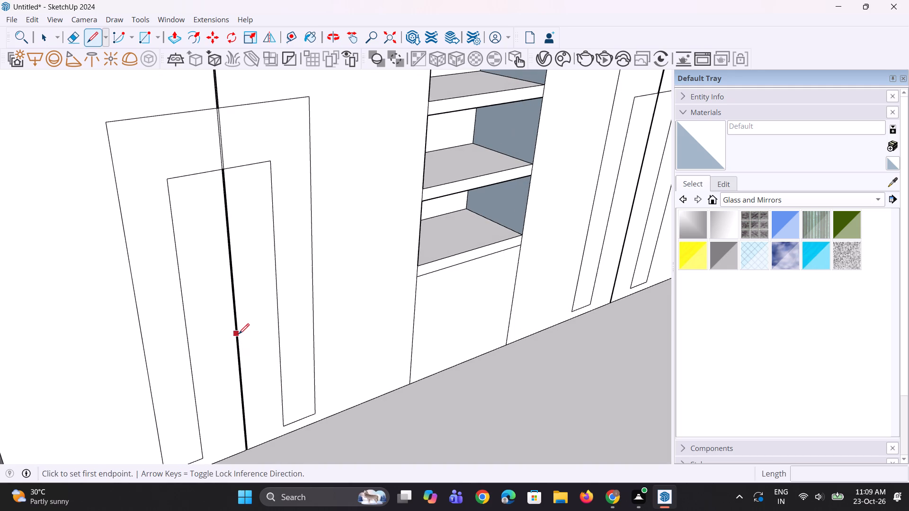
pyautogui.scroll(2, 286, 250)
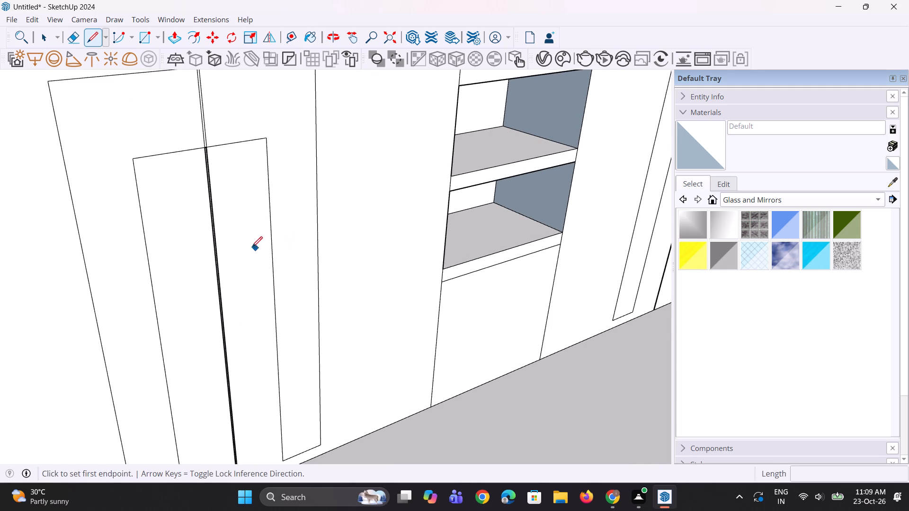
pyautogui.scroll(2, 251, 247)
pyautogui.click(215, 237)
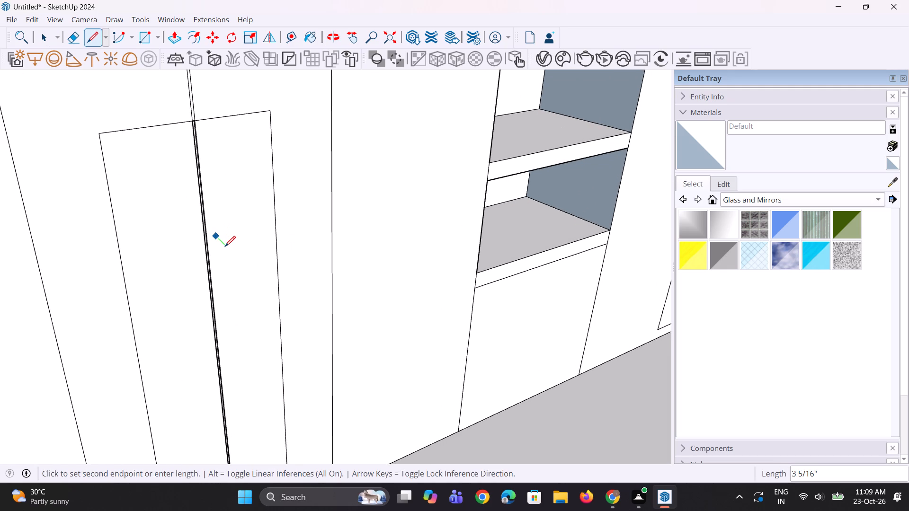
pyautogui.click(222, 245)
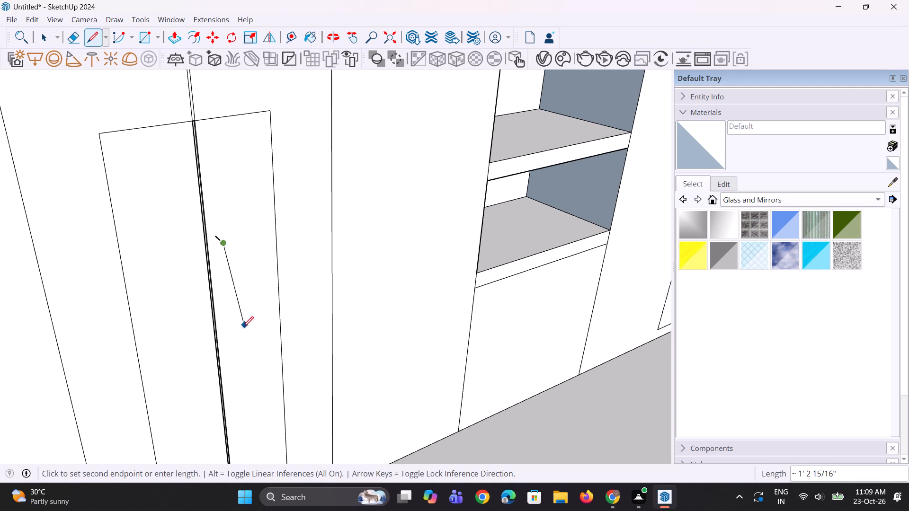
pyautogui.click(238, 335)
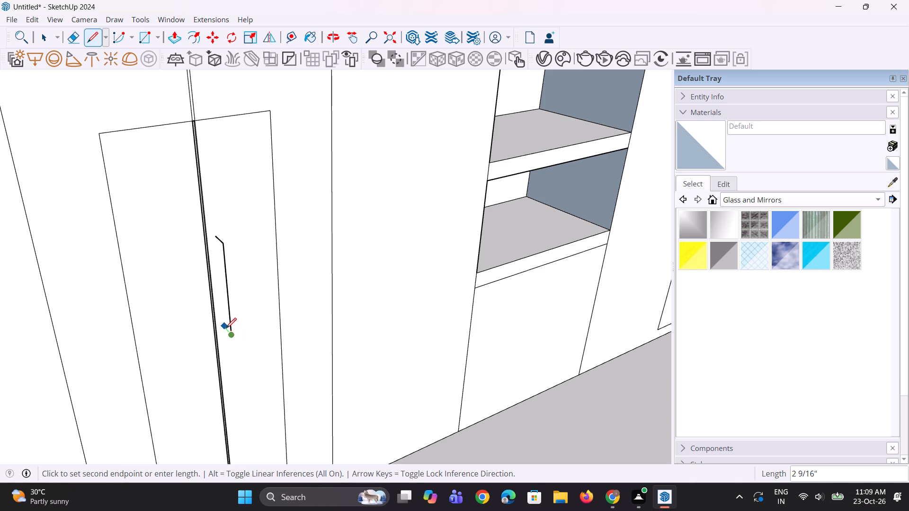
pyautogui.click(224, 326)
pyautogui.moveTo(237, 344); pyautogui.dragTo(256, 281, button='middle')
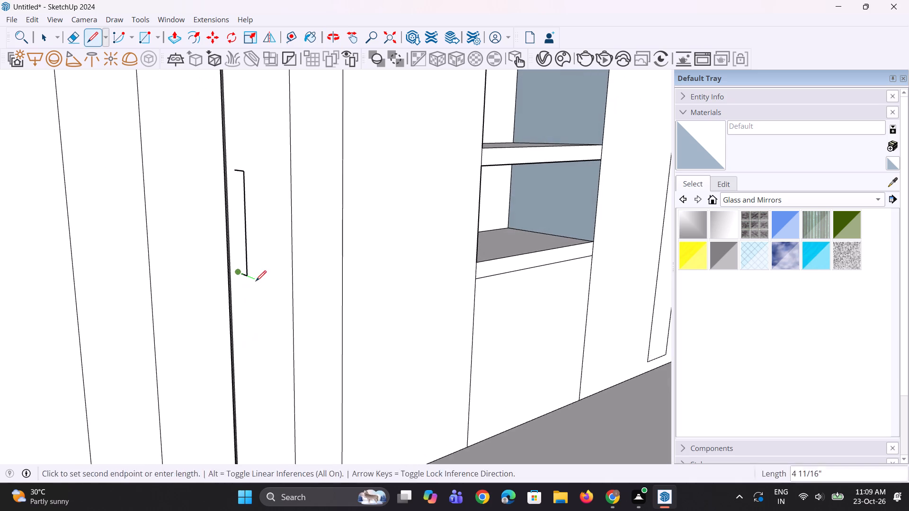
pyautogui.press('space')
pyautogui.press('space')
# Copy the three-segment handle outline about 11 3/16" across the groove onto the neighbouring lower door.
pyautogui.scroll(2, 257, 243)
pyautogui.click(242, 228)
pyautogui.scroll(2, 250, 184)
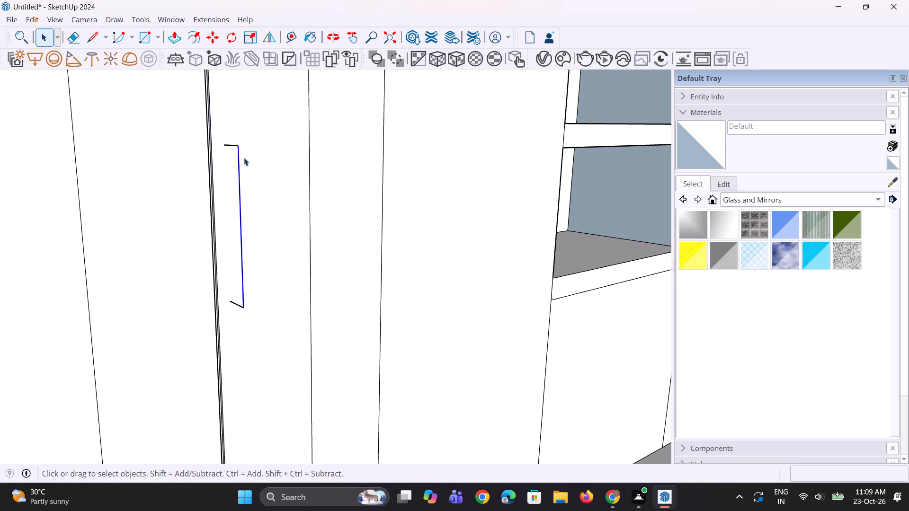
pyautogui.keyDown('ctrl'); pyautogui.click(232, 145); pyautogui.keyUp('ctrl')
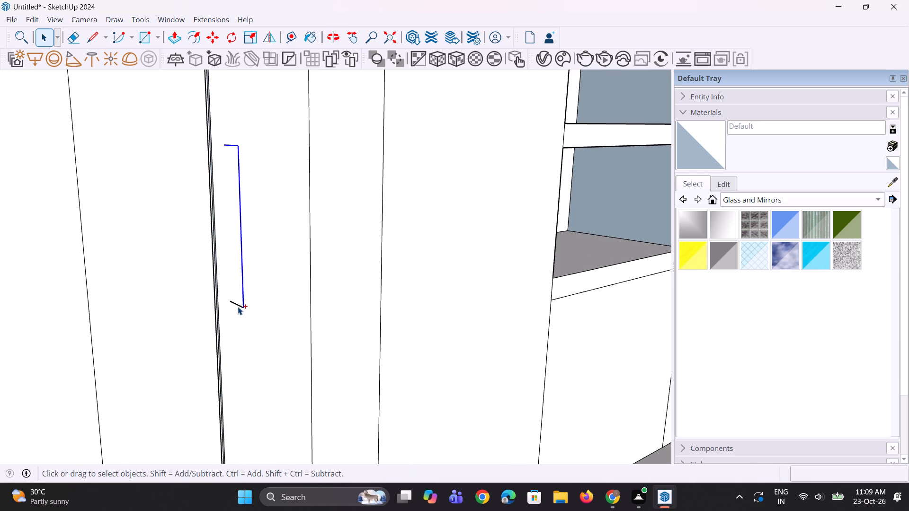
pyautogui.keyDown('ctrl'); pyautogui.click(238, 304); pyautogui.keyUp('ctrl')
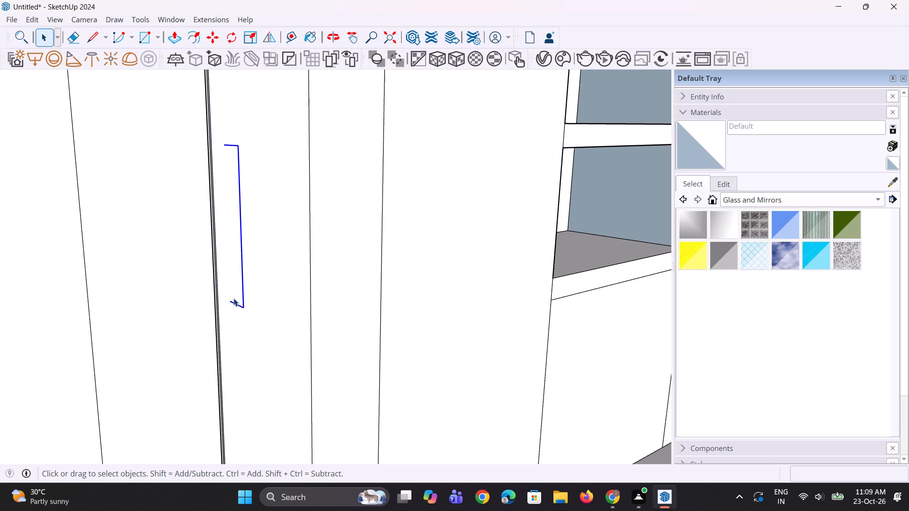
pyautogui.press('m')
pyautogui.click(227, 303)
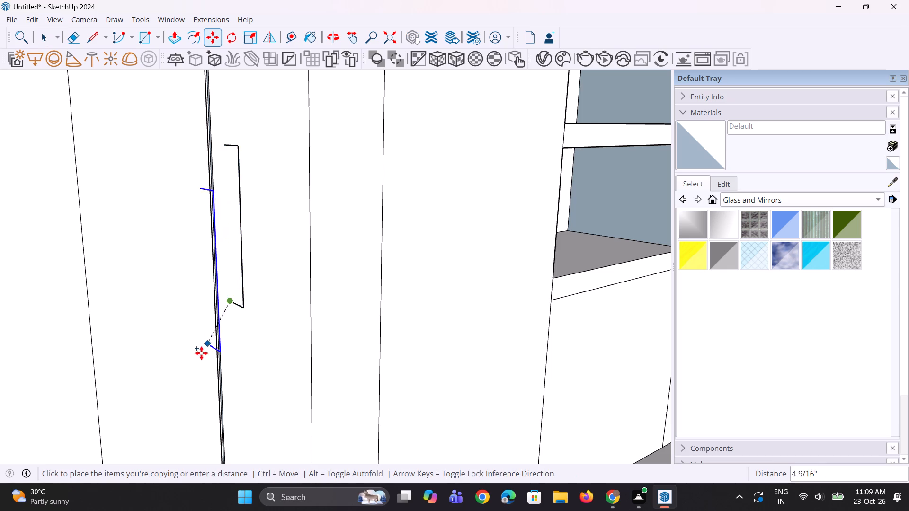
pyautogui.click(192, 422)
# Move the copied handle outline a short distance straight down on the outer door of the farther arch-patterned lower pair.
pyautogui.moveTo(231, 385); pyautogui.dragTo(183, 382, button='middle')
pyautogui.scroll(1, 174, 371)
pyautogui.scroll(-3, 161, 357)
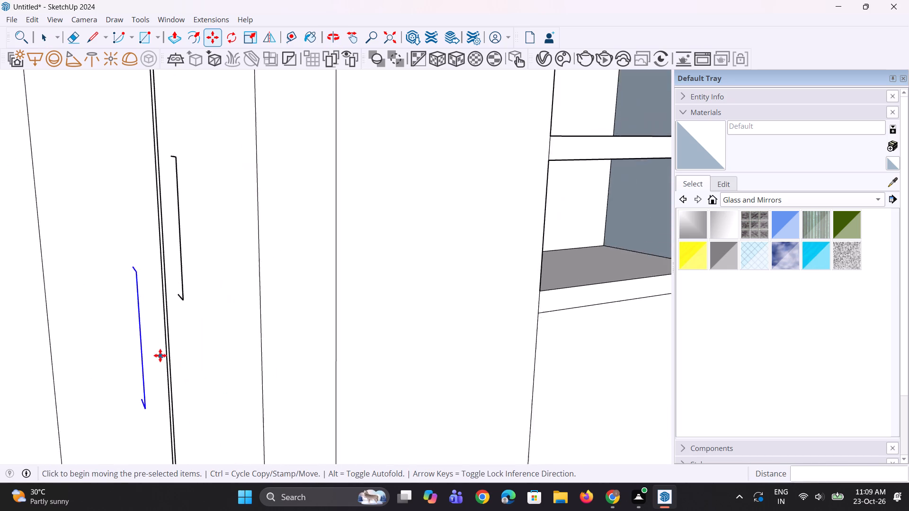
pyautogui.scroll(-6, 160, 355)
pyautogui.moveTo(224, 361); pyautogui.dragTo(144, 282, button='middle')
pyautogui.scroll(3, 106, 339)
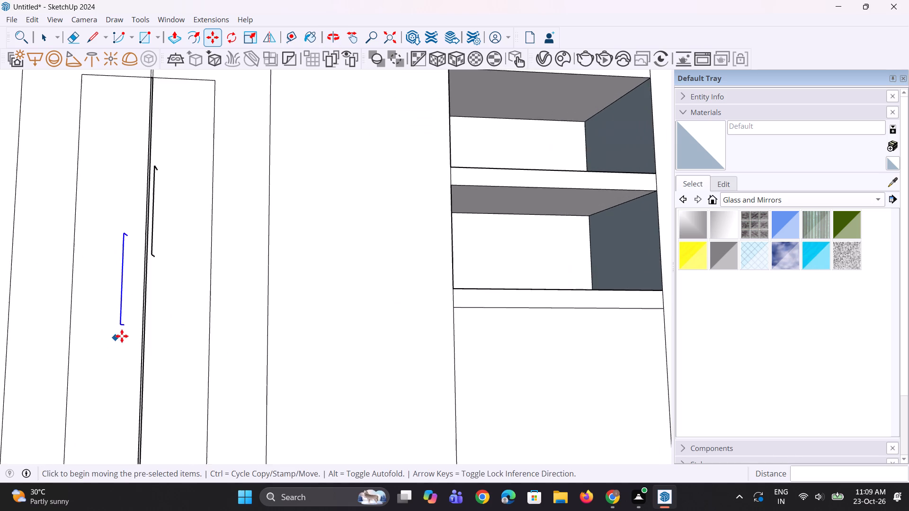
pyautogui.scroll(3, 122, 336)
pyautogui.click(121, 326)
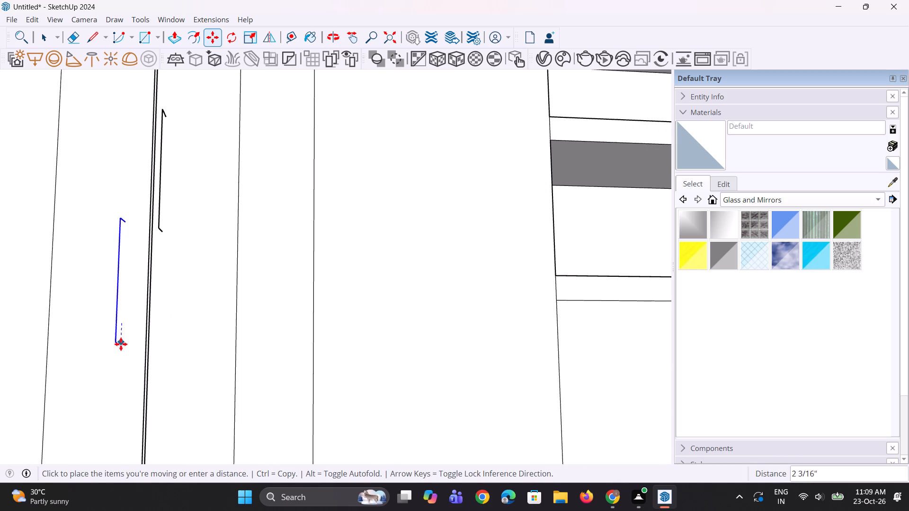
pyautogui.click(122, 351)
pyautogui.moveTo(176, 340); pyautogui.dragTo(234, 345, button='middle')
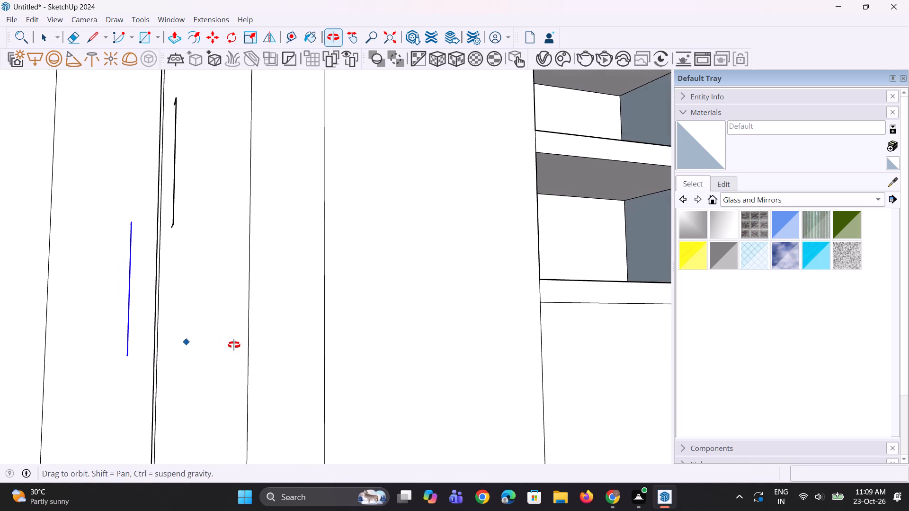
pyautogui.moveTo(234, 345); pyautogui.dragTo(234, 345, button='middle')
# Copy the lowered handle outline about 10' 11 5/8" horizontally onto the shelf-side door of the other arch-patterned lower pair.
pyautogui.scroll(-4, 199, 336)
pyautogui.moveTo(187, 335); pyautogui.dragTo(131, 339, button='middle')
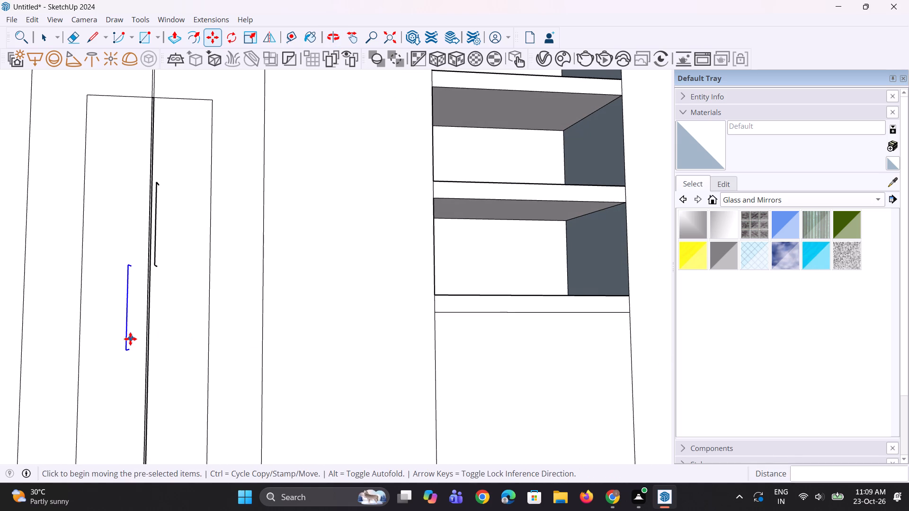
pyautogui.press('m')
pyautogui.click(131, 352)
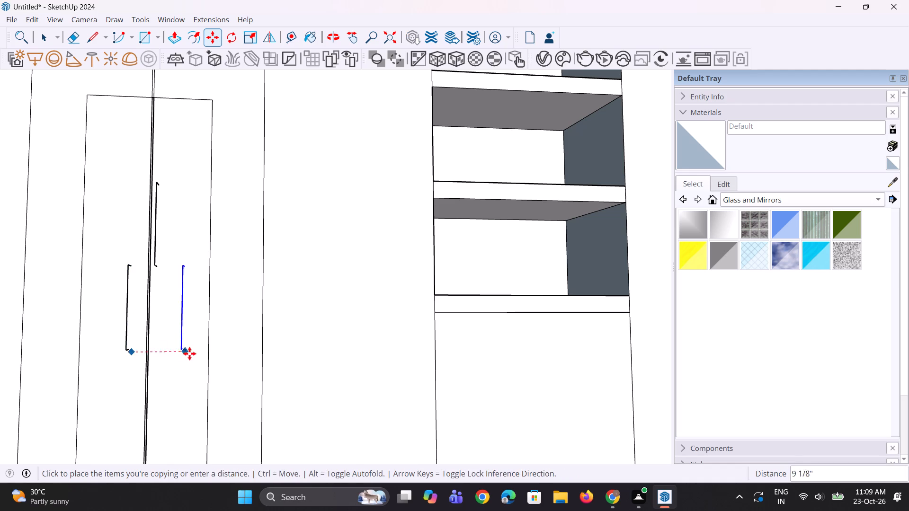
pyautogui.scroll(-8, 82, 355)
pyautogui.scroll(2, 457, 316)
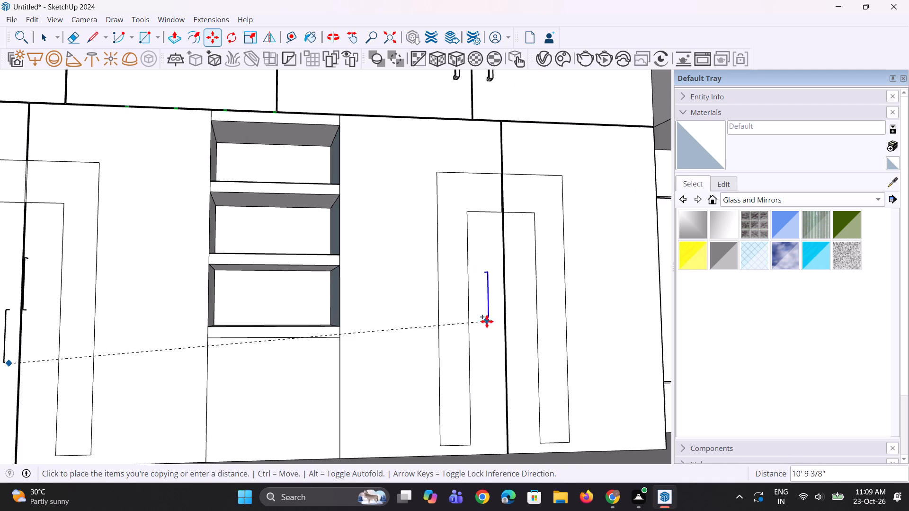
pyautogui.scroll(2, 497, 329)
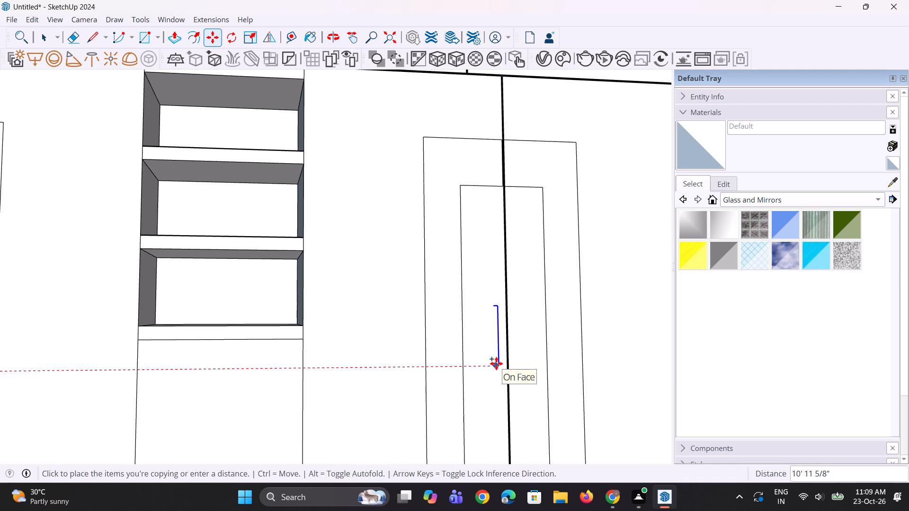
pyautogui.click(496, 364)
pyautogui.moveTo(407, 377); pyautogui.dragTo(381, 381, button='middle')
pyautogui.scroll(-3, 307, 340)
# Copy that handle outline about 11 11/16" across the groove onto the neighbouring door of the same lower pair.
pyautogui.press('m')
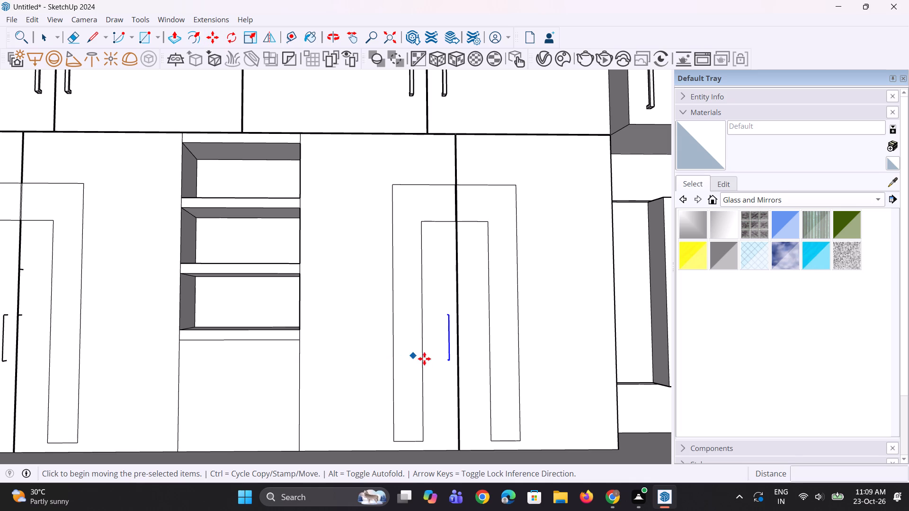
pyautogui.moveTo(375, 365); pyautogui.dragTo(252, 344, button='middle')
pyautogui.scroll(4, 417, 382)
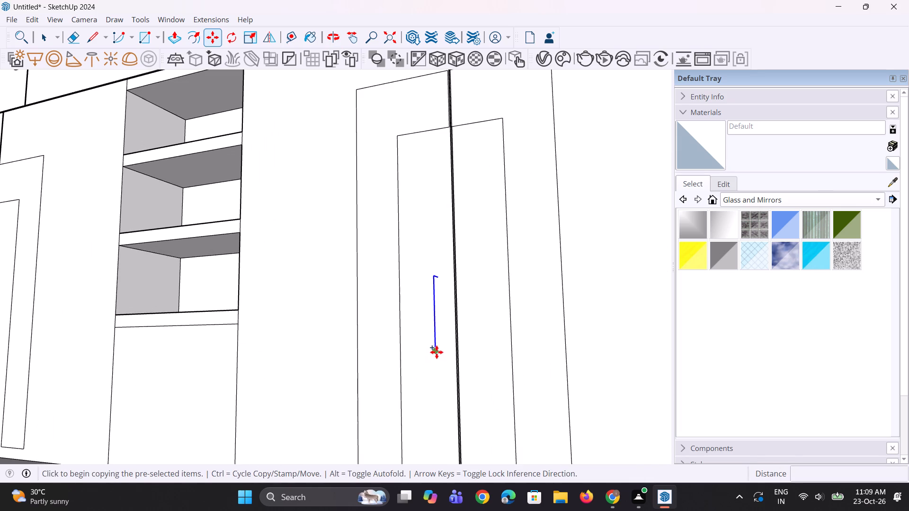
pyautogui.click(439, 350)
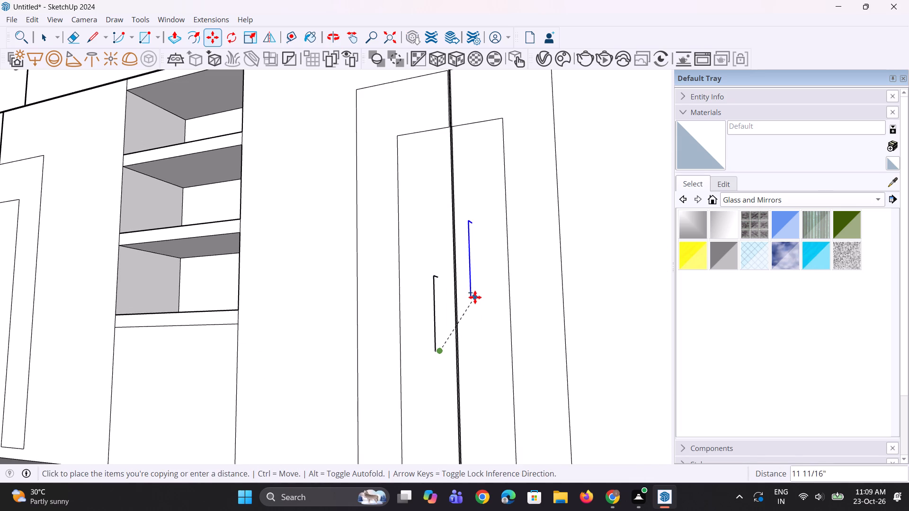
pyautogui.click(475, 295)
pyautogui.moveTo(346, 318); pyautogui.dragTo(443, 335, button='middle')
pyautogui.scroll(-2, 396, 324)
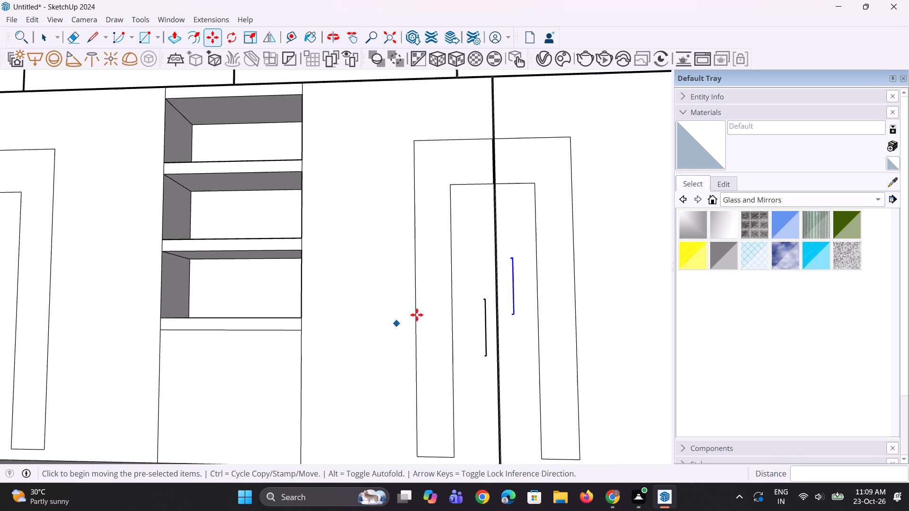
# Move the three-segment handle outline on the farther pair's shelf-side door about 2 7/16" horizontally away from the groove.
pyautogui.scroll(-9, 417, 315)
pyautogui.press('space')
pyautogui.press('space')
pyautogui.scroll(8, 187, 339)
pyautogui.press('space')
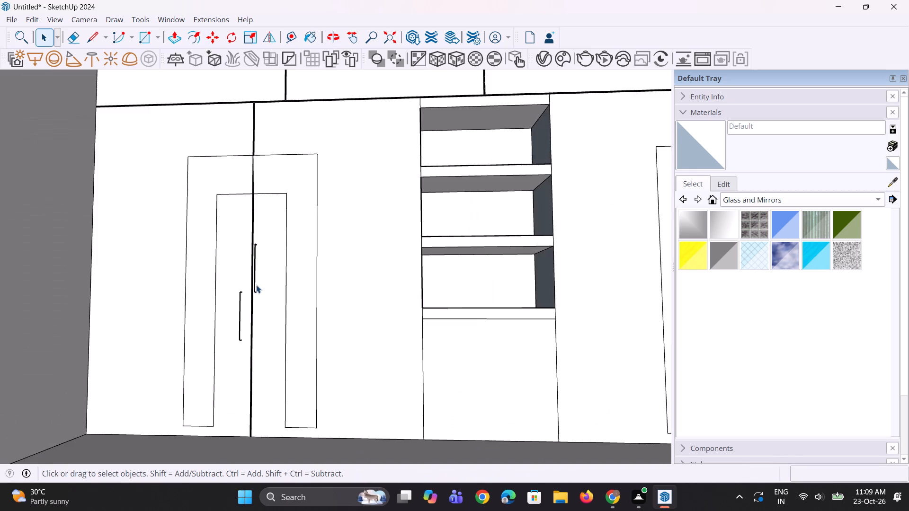
pyautogui.scroll(5, 256, 285)
pyautogui.click(254, 279)
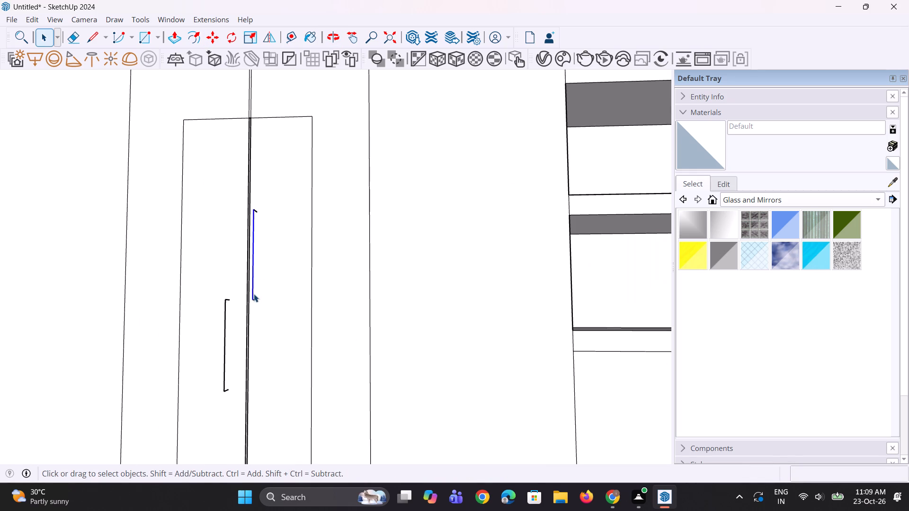
pyautogui.scroll(5, 254, 294)
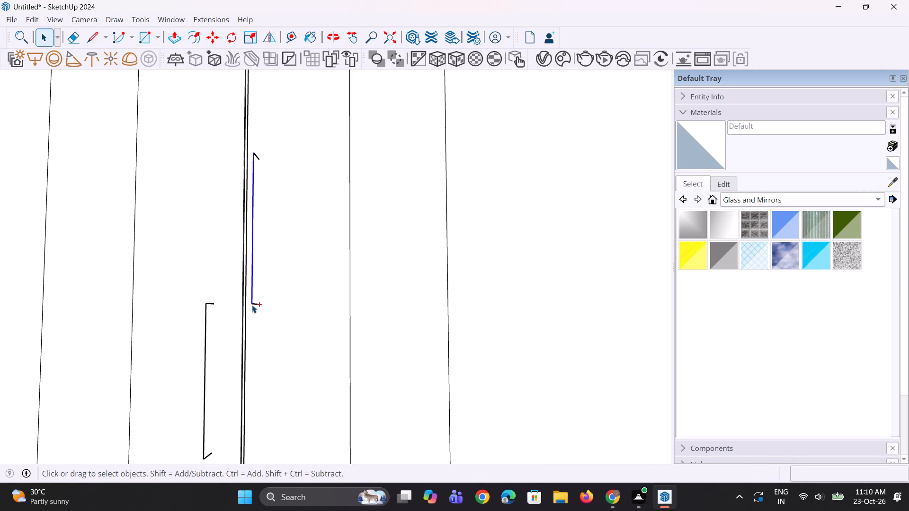
pyautogui.keyDown('ctrl'); pyautogui.click(254, 304); pyautogui.keyUp('ctrl')
pyautogui.scroll(3, 234, 149)
pyautogui.scroll(2, 277, 153)
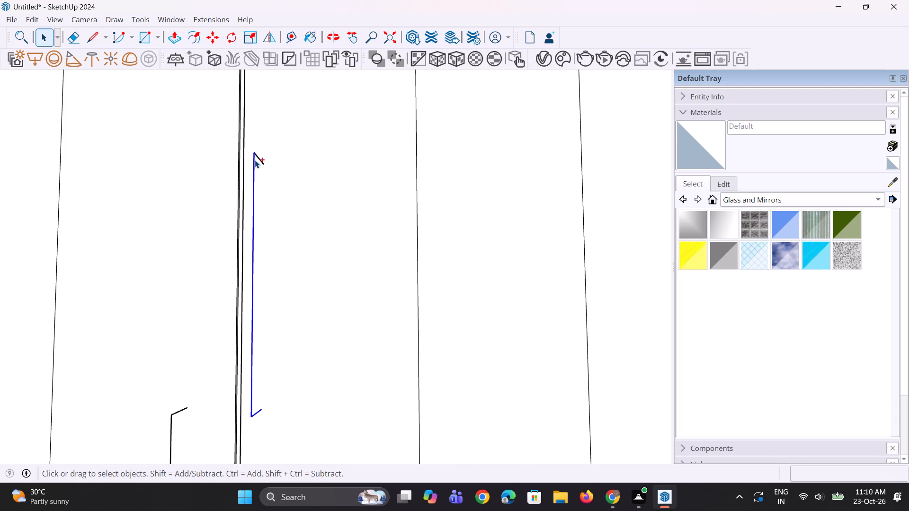
pyautogui.click(259, 160)
pyautogui.scroll(-3, 253, 151)
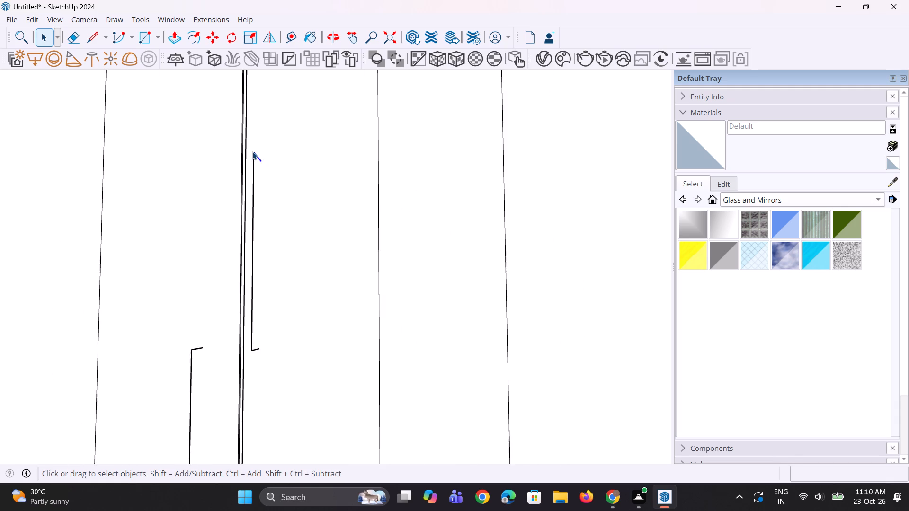
pyautogui.scroll(1, 257, 199)
pyautogui.keyDown('ctrl'); pyautogui.click(253, 185); pyautogui.keyUp('ctrl')
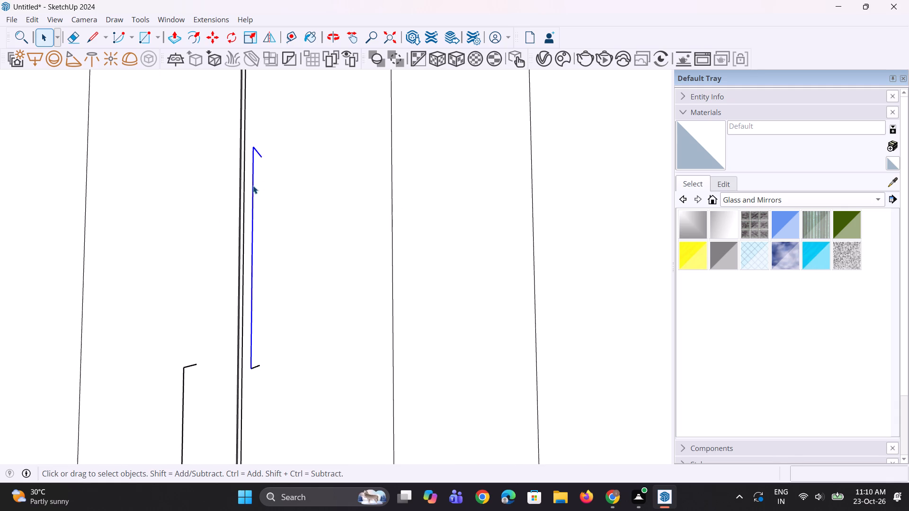
pyautogui.keyDown('ctrl'); pyautogui.click(257, 366); pyautogui.keyUp('ctrl')
pyautogui.press('m')
pyautogui.scroll(2, 264, 362)
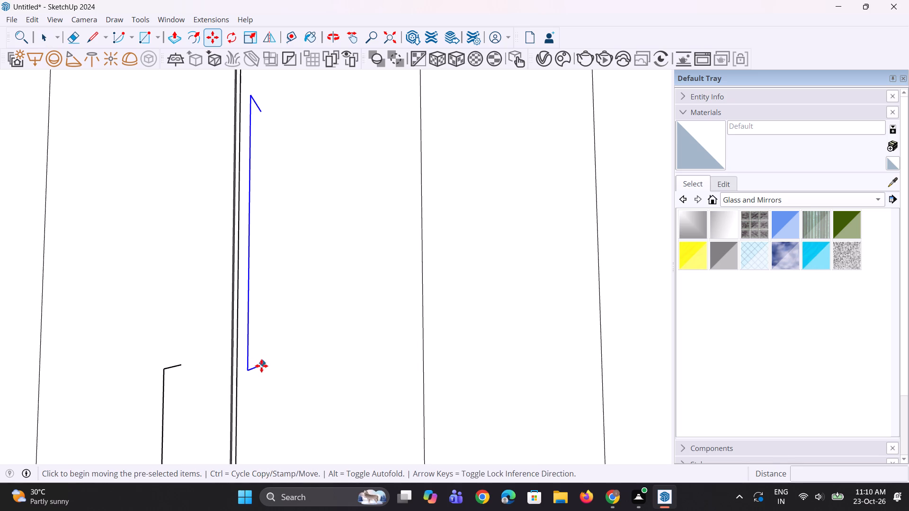
pyautogui.click(259, 366)
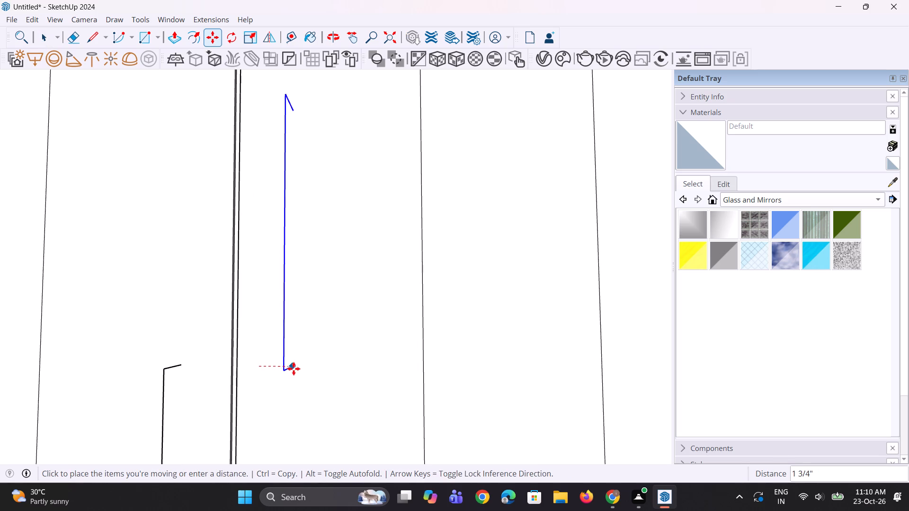
pyautogui.click(306, 370)
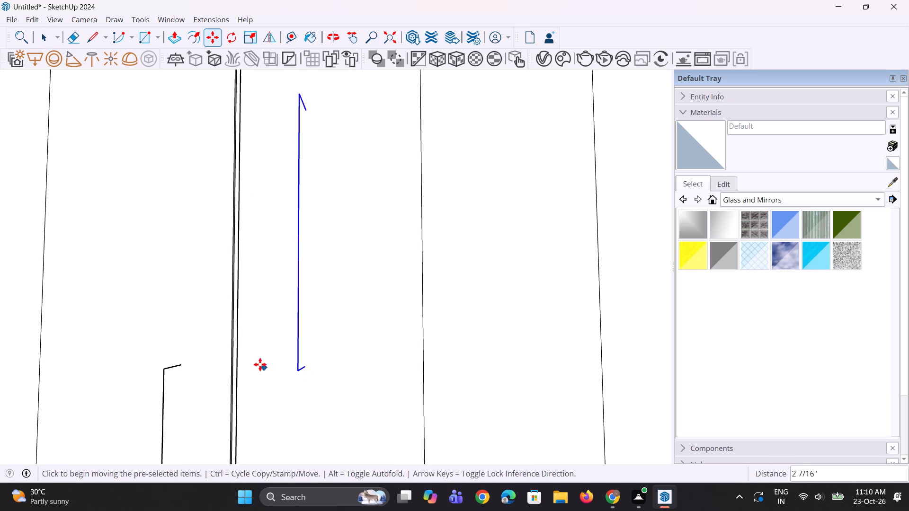
pyautogui.scroll(-15, 257, 364)
pyautogui.moveTo(211, 390); pyautogui.dragTo(320, 397, button='middle')
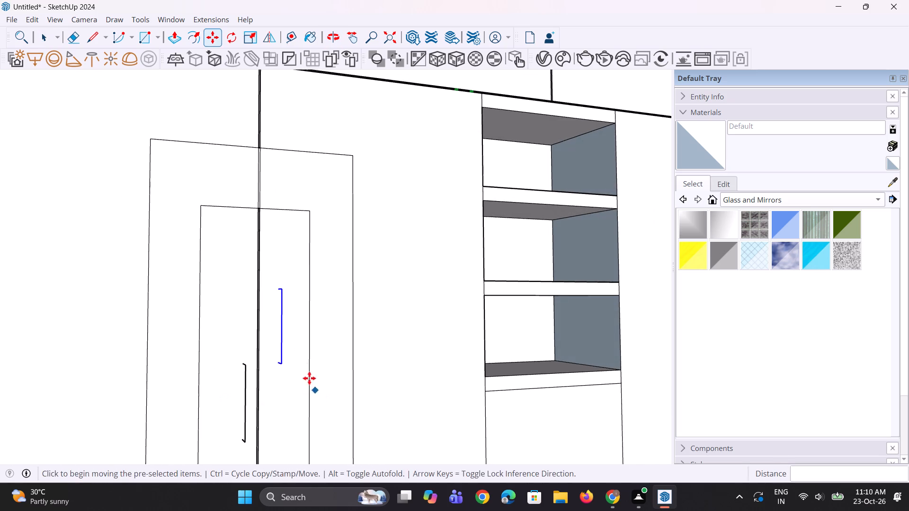
# Draw a profile rectangle about 1 1/2" by 1 5/16" around the upper end of the moved handle outline.
pyautogui.press('space')
pyautogui.press('space')
pyautogui.scroll(5, 281, 274)
pyautogui.press('r')
pyautogui.scroll(9, 278, 259)
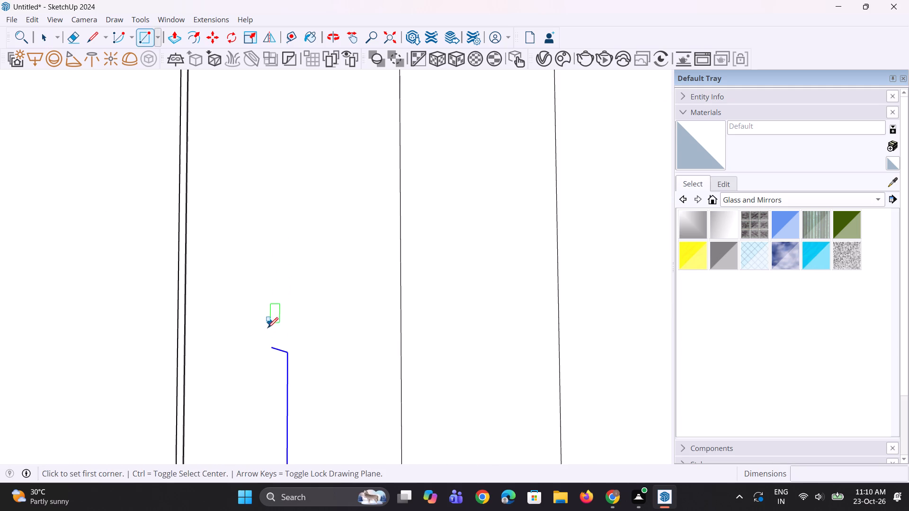
pyautogui.click(263, 332)
pyautogui.click(292, 366)
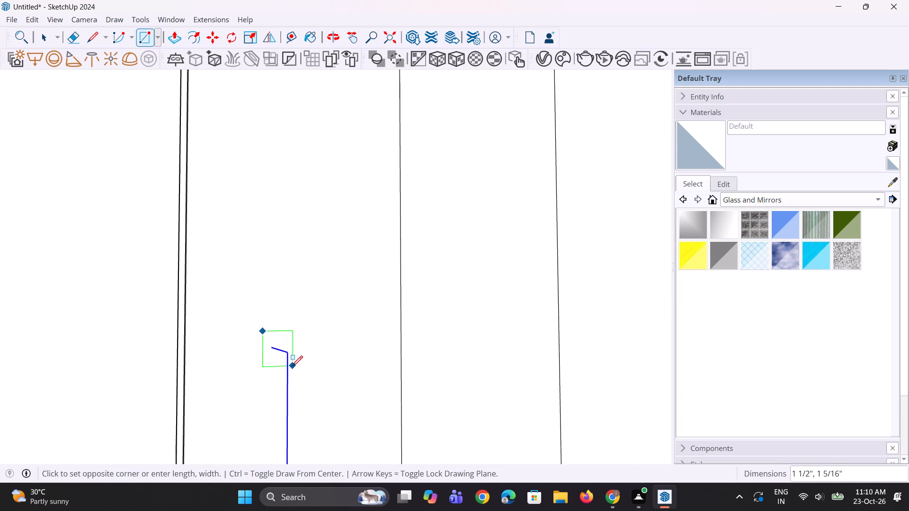
pyautogui.press('space')
pyautogui.press('space')
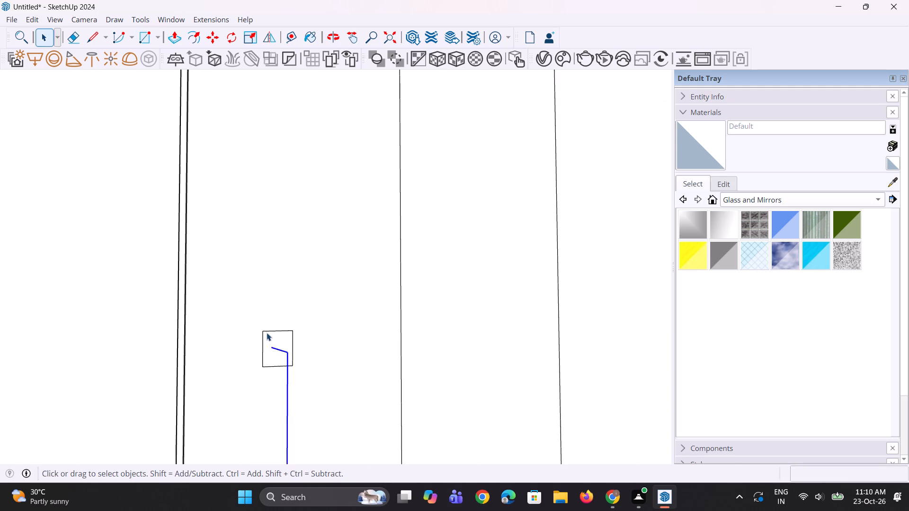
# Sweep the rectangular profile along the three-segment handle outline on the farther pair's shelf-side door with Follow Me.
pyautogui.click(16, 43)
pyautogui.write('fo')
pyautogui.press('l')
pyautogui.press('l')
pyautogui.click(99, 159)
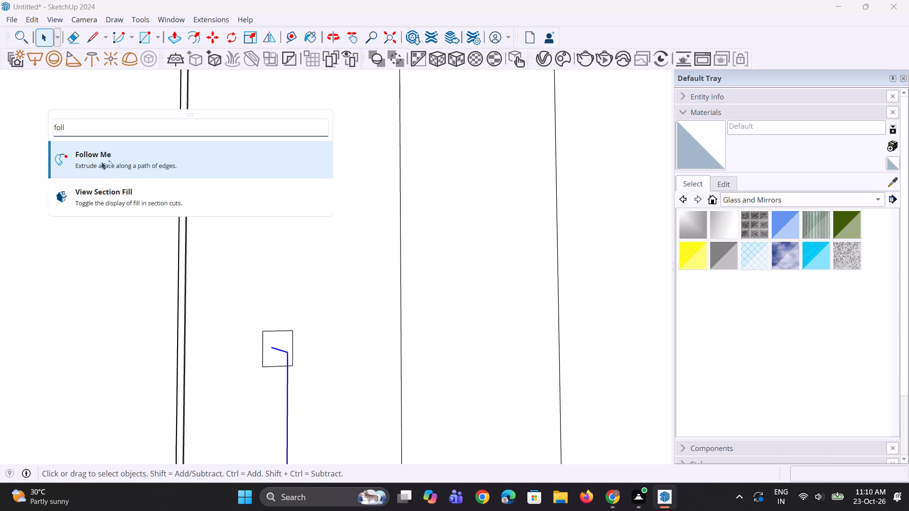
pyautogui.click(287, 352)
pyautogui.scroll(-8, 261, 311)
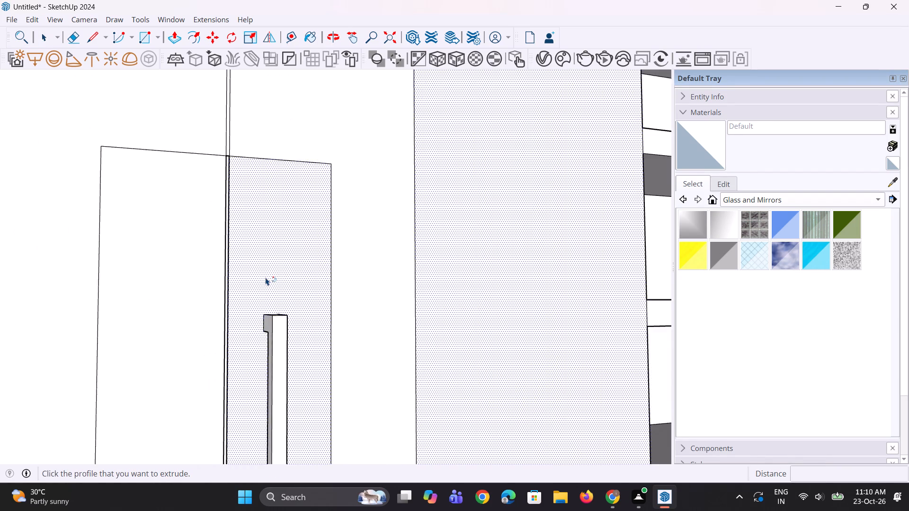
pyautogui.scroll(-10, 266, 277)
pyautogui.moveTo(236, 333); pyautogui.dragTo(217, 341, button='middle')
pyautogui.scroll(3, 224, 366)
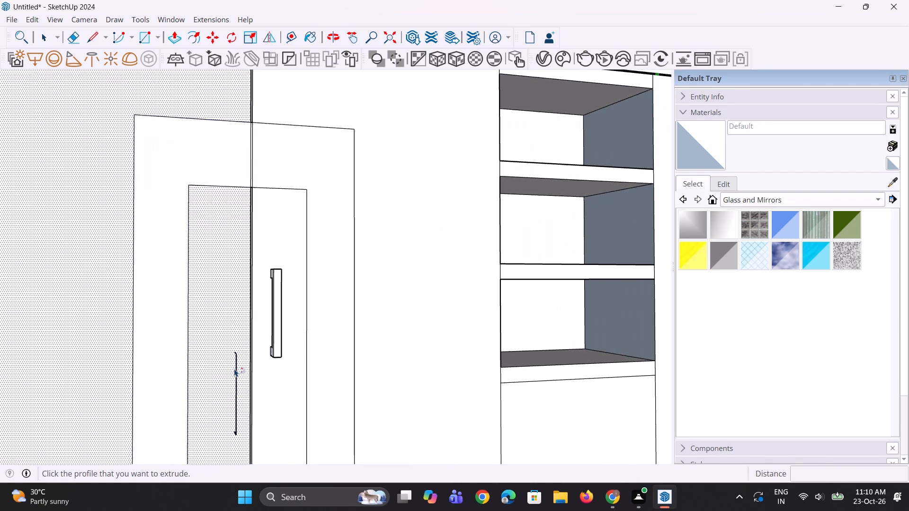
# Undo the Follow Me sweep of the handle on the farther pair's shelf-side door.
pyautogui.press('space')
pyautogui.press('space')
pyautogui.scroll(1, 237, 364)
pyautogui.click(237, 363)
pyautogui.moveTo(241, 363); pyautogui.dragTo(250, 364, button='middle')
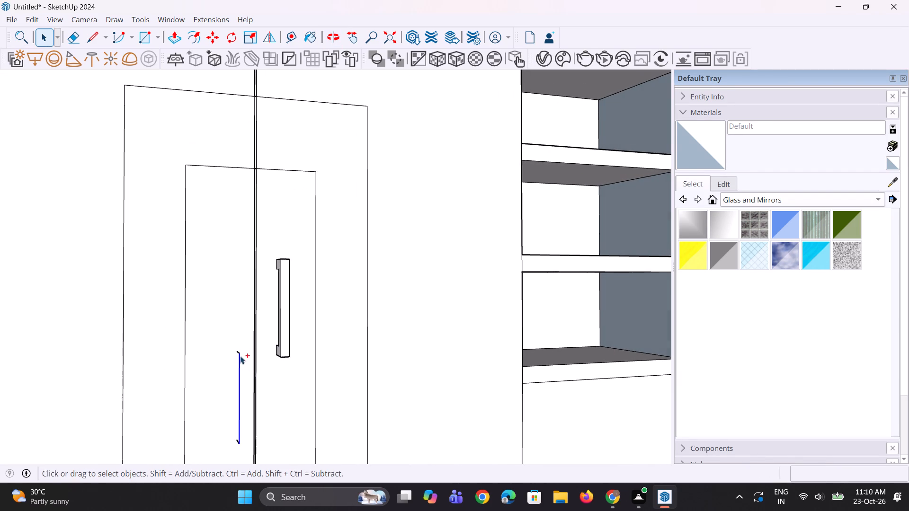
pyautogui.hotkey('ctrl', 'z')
# Copy the profile rectangle about 1' 3" across the groove onto the upper end of the neighbouring door's handle outline.
pyautogui.scroll(5, 272, 281)
pyautogui.press('space')
pyautogui.press('space')
pyautogui.click(281, 262)
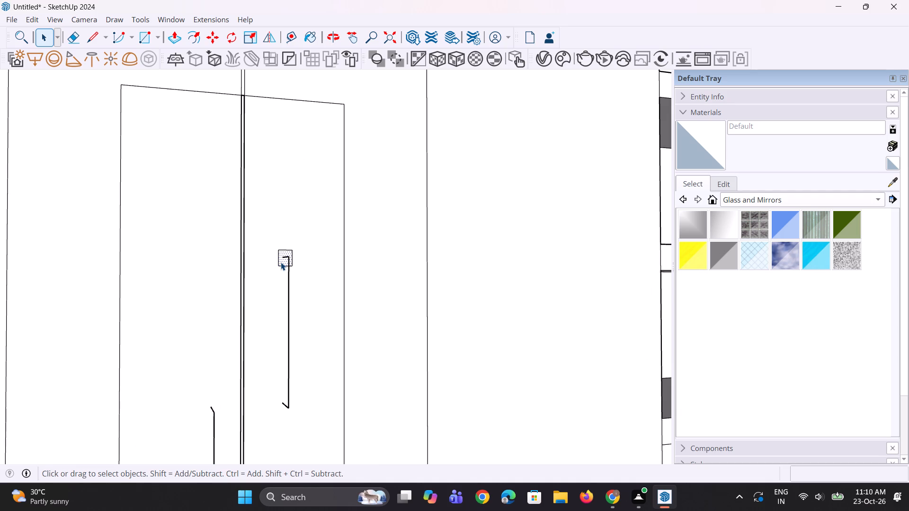
pyautogui.press('m')
pyautogui.click(279, 268)
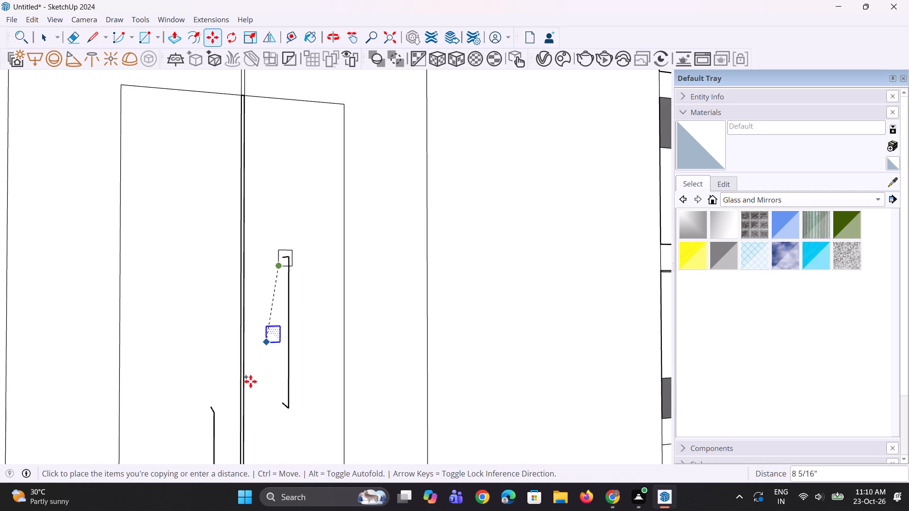
pyautogui.scroll(4, 222, 413)
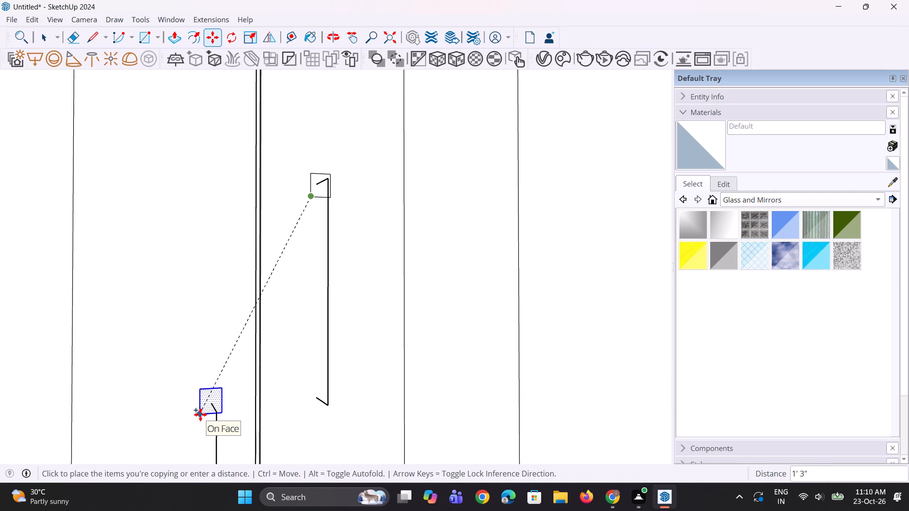
pyautogui.click(200, 414)
# Copy the profile rectangle about 10' 11 3/4" across the shelves onto the upper end of the other pair's shelf-side handle outline.
pyautogui.scroll(-8, 179, 384)
pyautogui.moveTo(205, 406); pyautogui.dragTo(156, 370, button='middle')
pyautogui.scroll(1, 205, 406)
pyautogui.scroll(10, 178, 367)
pyautogui.press('m')
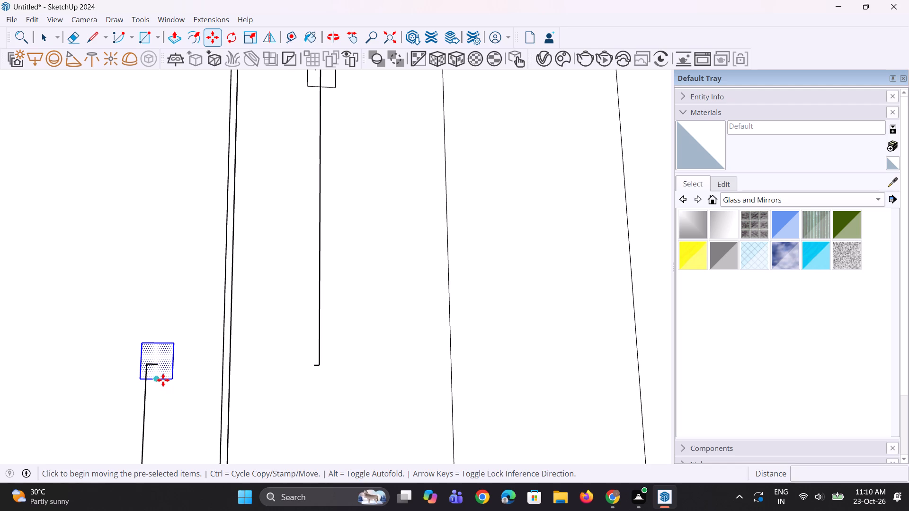
pyautogui.click(171, 380)
pyautogui.scroll(-4, 0, 403)
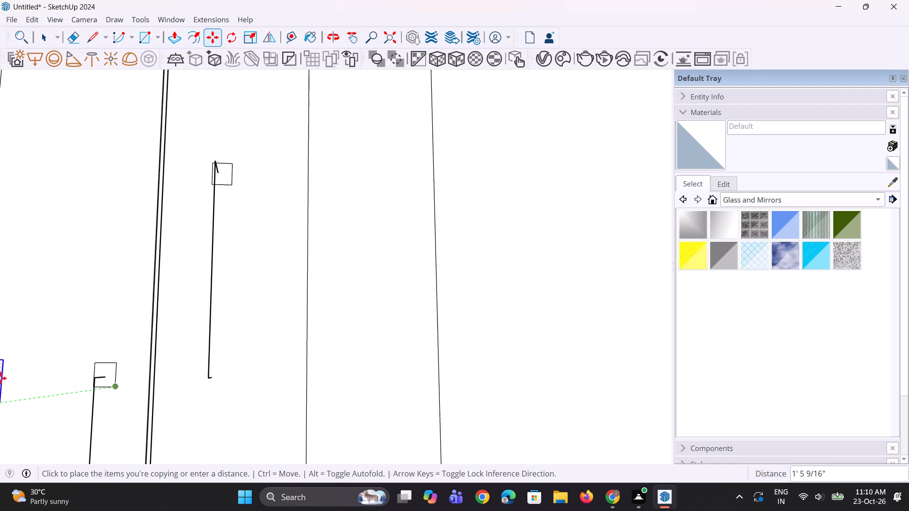
pyautogui.scroll(-9, 0, 378)
pyautogui.scroll(-11, 183, 361)
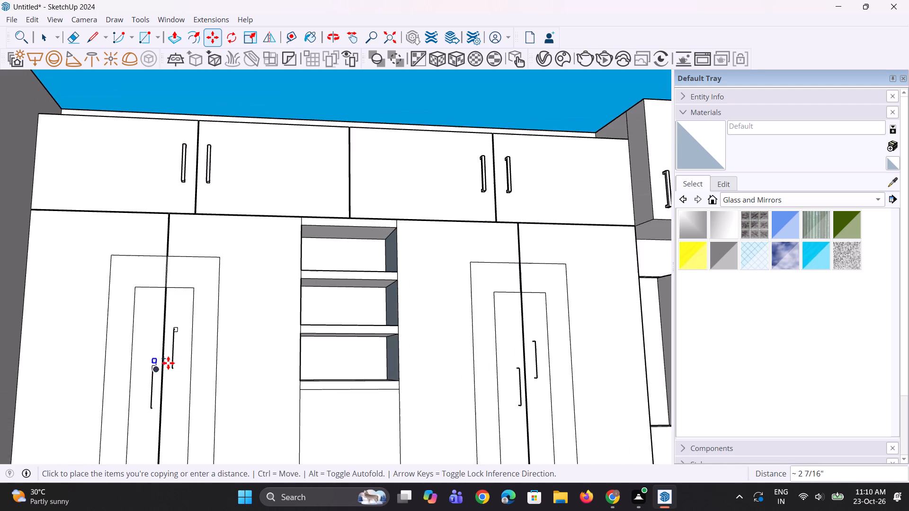
pyautogui.scroll(-1, 168, 363)
pyautogui.scroll(7, 509, 347)
pyautogui.moveTo(492, 364); pyautogui.dragTo(476, 454, button='middle')
pyautogui.scroll(10, 458, 395)
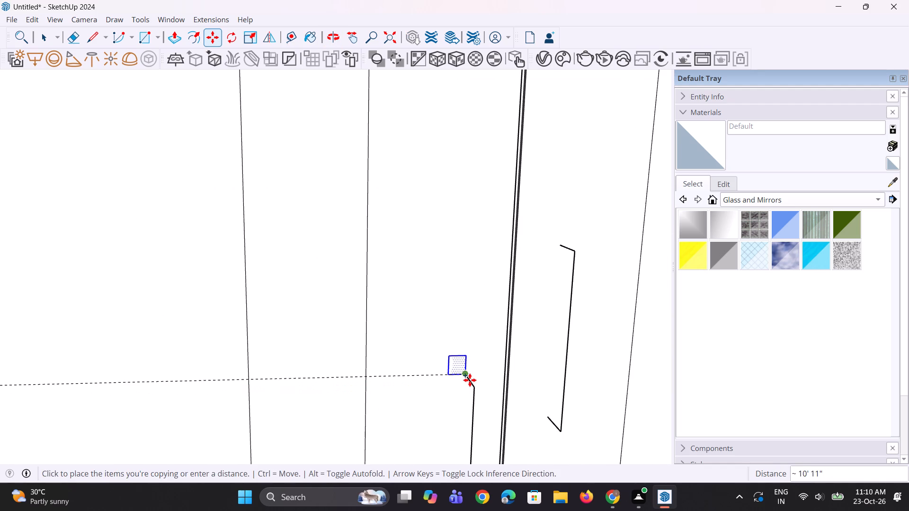
pyautogui.scroll(6, 473, 379)
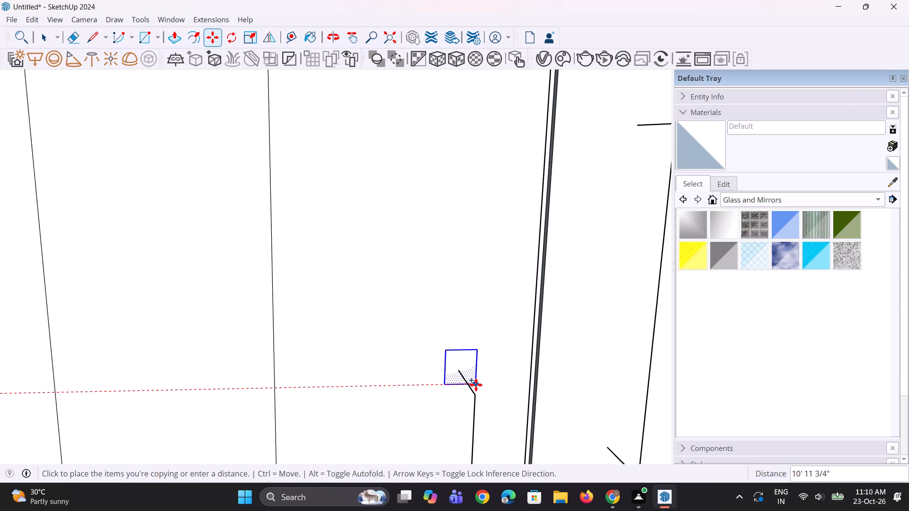
pyautogui.click(475, 385)
# Copy the profile rectangle about 11 11/16" across the groove onto the upper end of the adjoining corner-side door's handle outline.
pyautogui.scroll(-3, 319, 382)
pyautogui.moveTo(380, 371); pyautogui.dragTo(356, 353, button='middle')
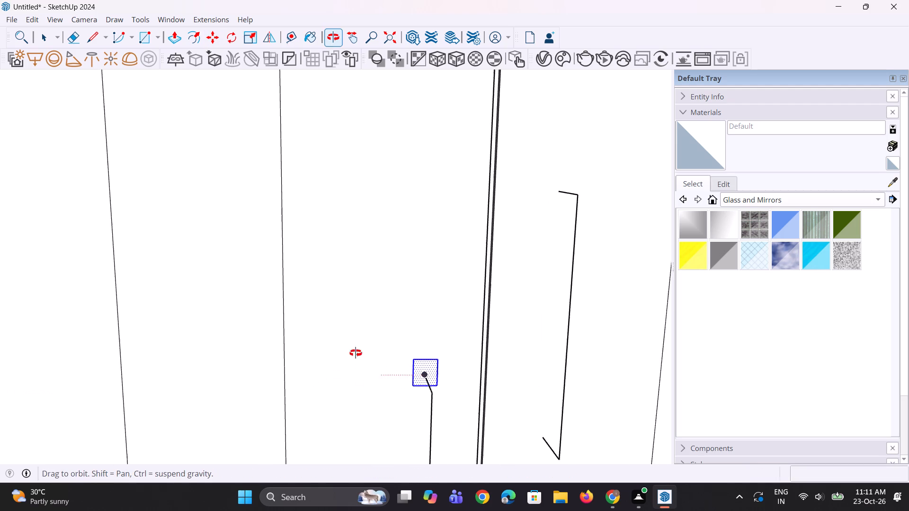
pyautogui.moveTo(356, 353); pyautogui.dragTo(332, 339, button='middle')
pyautogui.press('m')
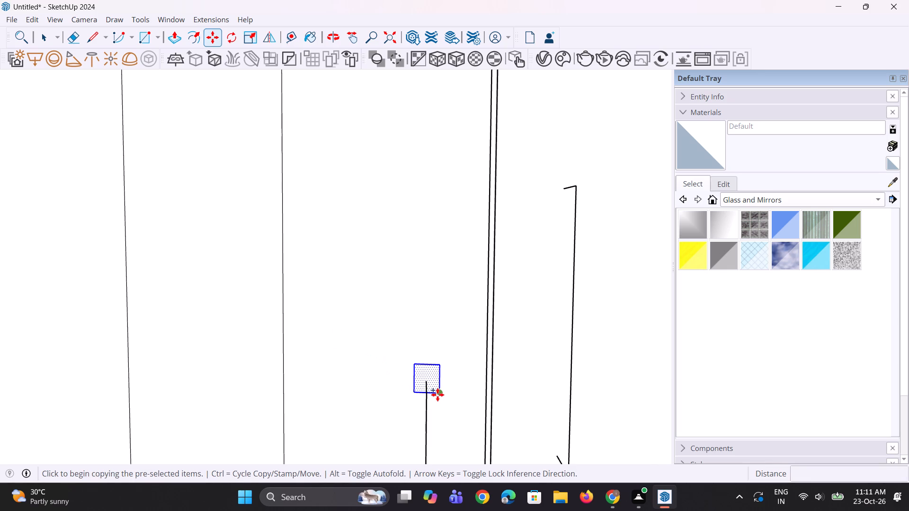
pyautogui.click(439, 395)
pyautogui.scroll(-4, 289, 384)
pyautogui.scroll(6, 472, 284)
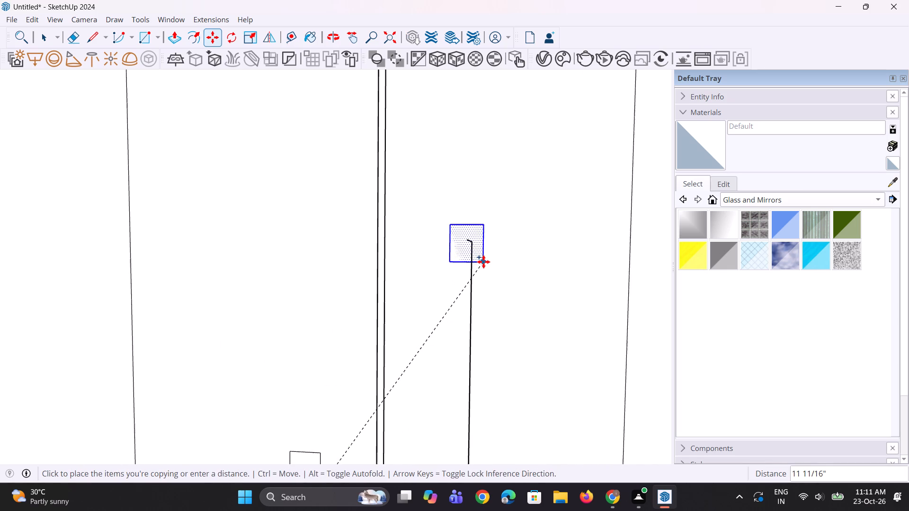
pyautogui.scroll(2, 483, 262)
pyautogui.click(483, 260)
# Sweep the rectangular profile along the three-segment handle outline on the nearer pair's corner-side door with Follow Me.
pyautogui.moveTo(441, 317); pyautogui.dragTo(507, 339, button='middle')
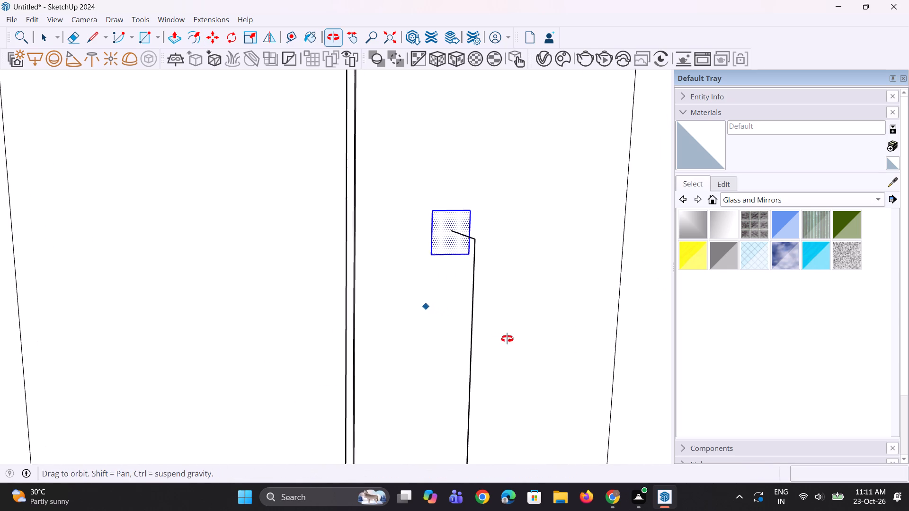
pyautogui.moveTo(507, 339); pyautogui.dragTo(508, 339, button='middle')
pyautogui.press('space')
pyautogui.press('space')
pyautogui.click(473, 286)
pyautogui.scroll(2, 468, 244)
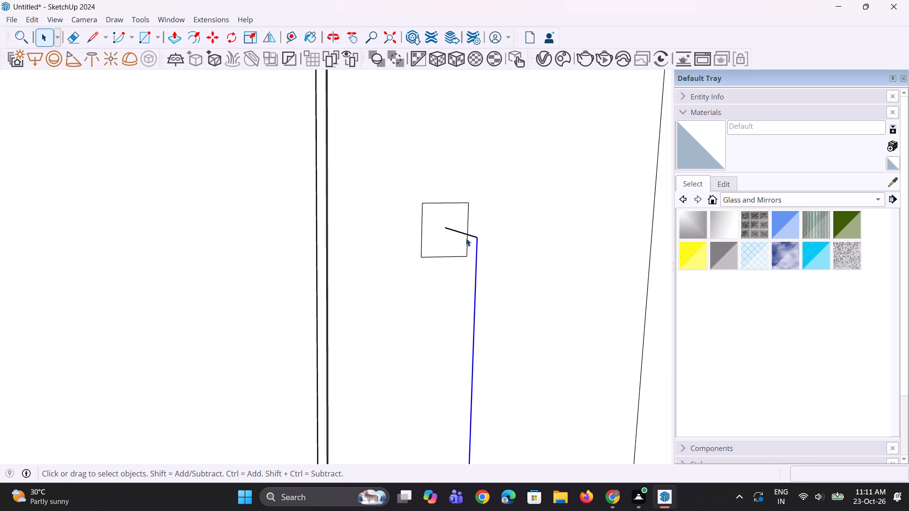
pyautogui.keyDown('ctrl'); pyautogui.click(468, 234); pyautogui.keyUp('ctrl')
pyautogui.scroll(-2, 439, 255)
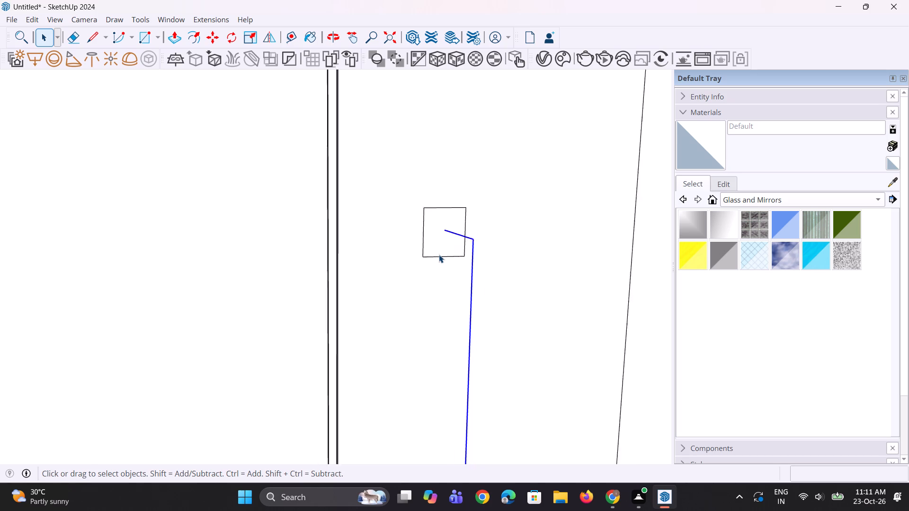
pyautogui.scroll(-10, 439, 255)
pyautogui.scroll(9, 475, 479)
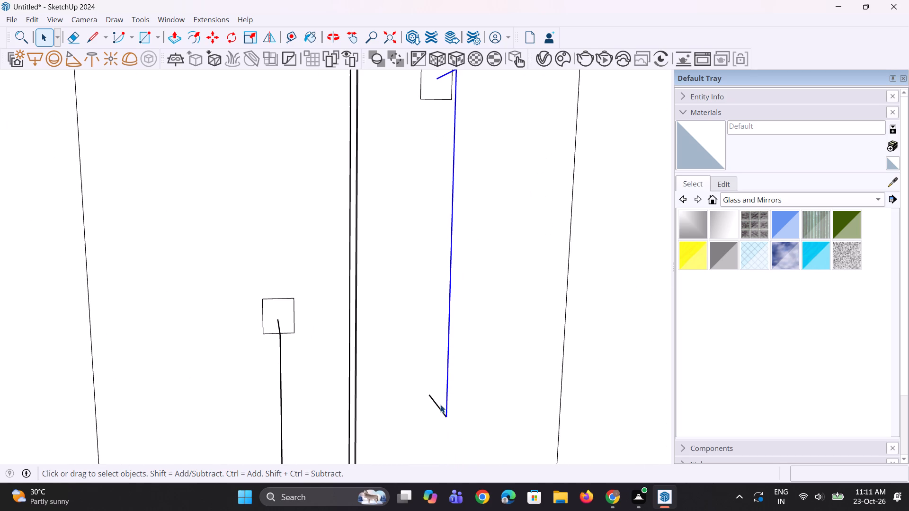
pyautogui.keyDown('ctrl'); pyautogui.click(438, 407); pyautogui.keyUp('ctrl')
pyautogui.click(27, 35)
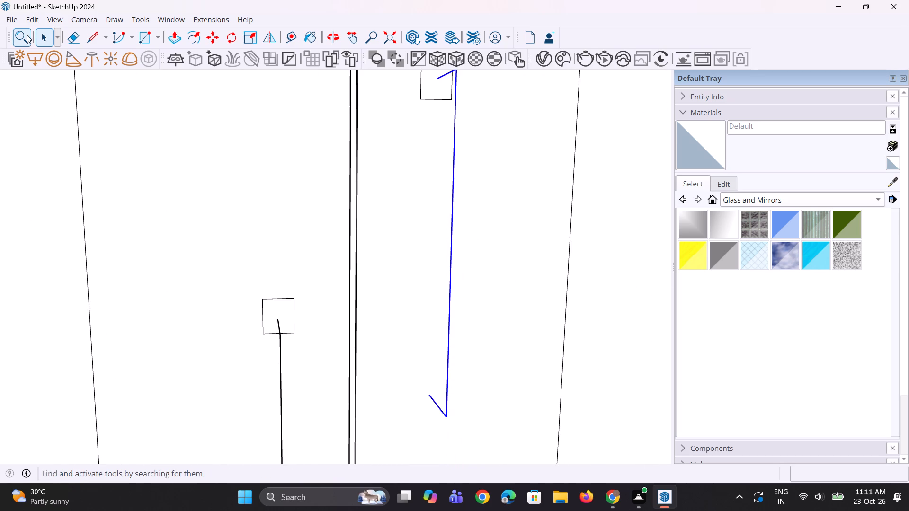
pyautogui.write('fo')
pyautogui.press('l')
pyautogui.press('l')
pyautogui.click(116, 153)
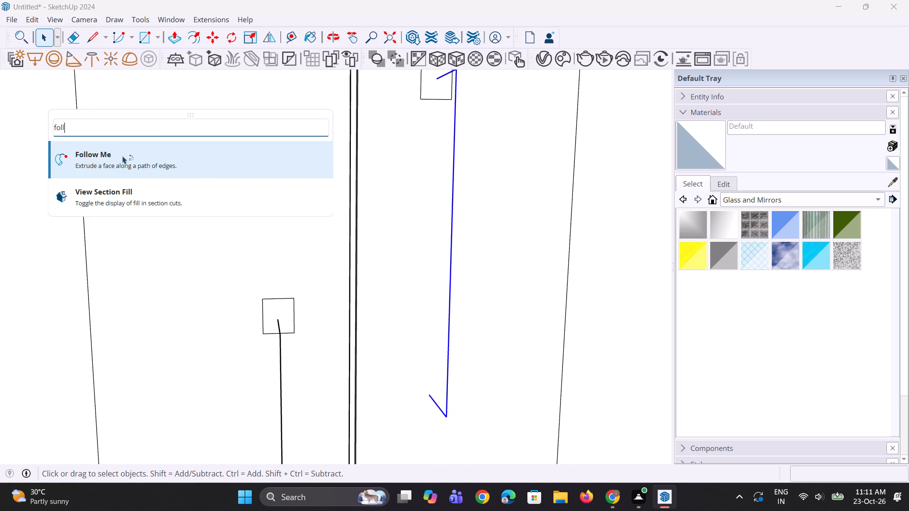
pyautogui.click(430, 92)
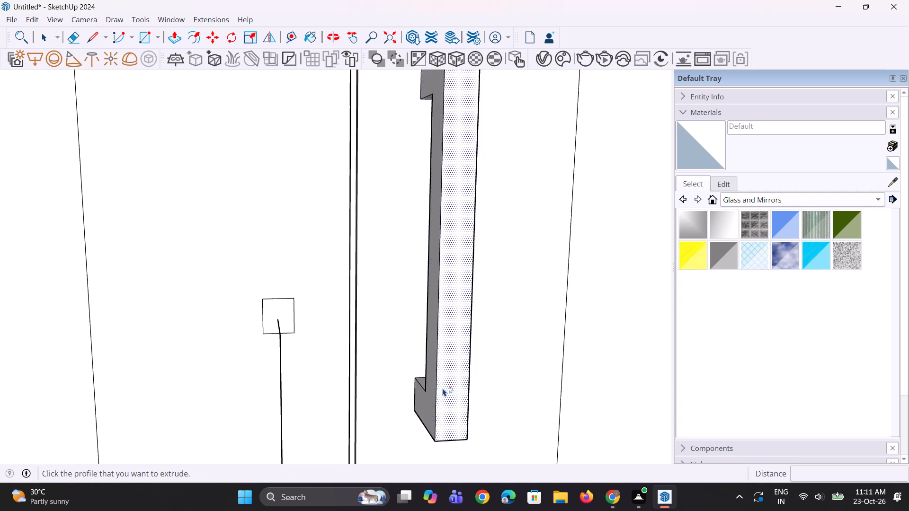
pyautogui.scroll(-4, 442, 388)
pyautogui.press('space')
pyautogui.press('space')
pyautogui.press('space')
# Sweep the rectangular profile along the three-segment handle outline on the nearer pair's shelf-side door with Follow Me.
pyautogui.scroll(2, 356, 387)
pyautogui.scroll(2, 326, 356)
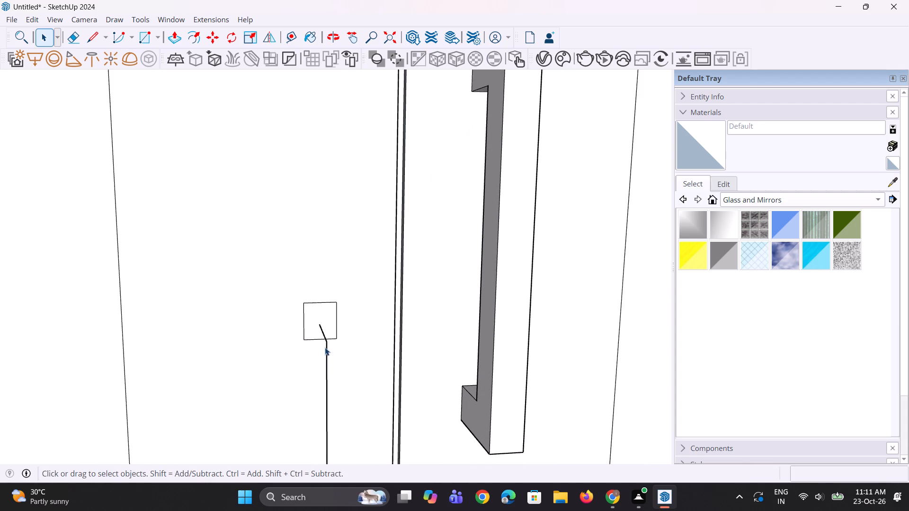
pyautogui.click(324, 334)
pyautogui.keyDown('ctrl'); pyautogui.click(328, 353); pyautogui.keyUp('ctrl')
pyautogui.scroll(-7, 321, 321)
pyautogui.scroll(-4, 325, 279)
pyautogui.scroll(7, 355, 382)
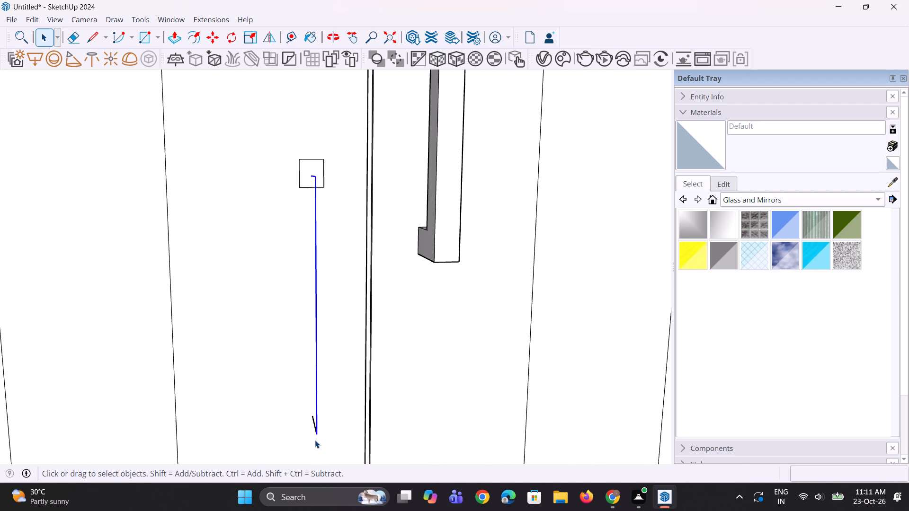
pyautogui.scroll(8, 315, 440)
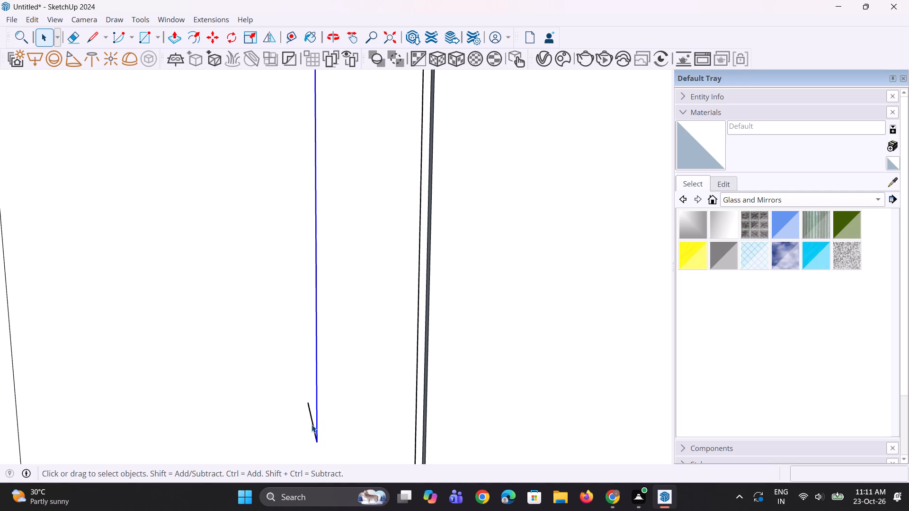
pyautogui.keyDown('ctrl'); pyautogui.click(312, 424); pyautogui.keyUp('ctrl')
pyautogui.click(22, 40)
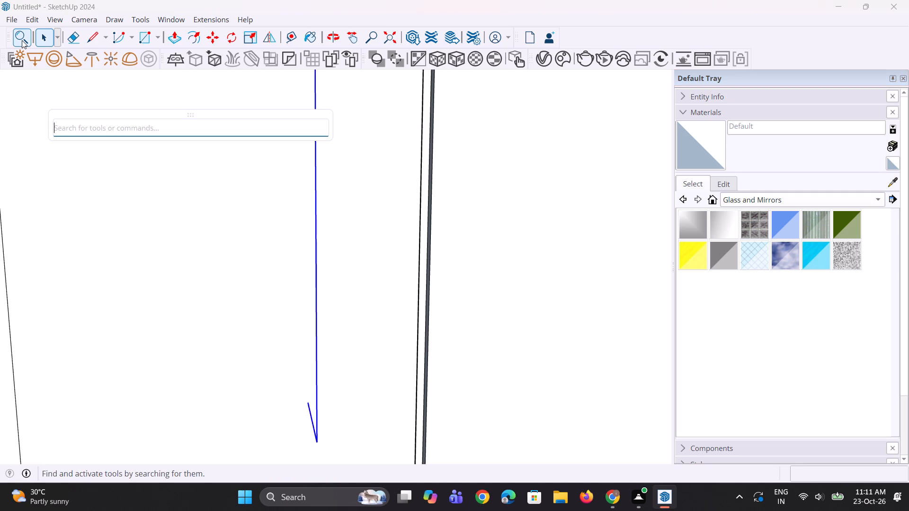
pyautogui.write('fol')
pyautogui.press('l')
pyautogui.click(116, 163)
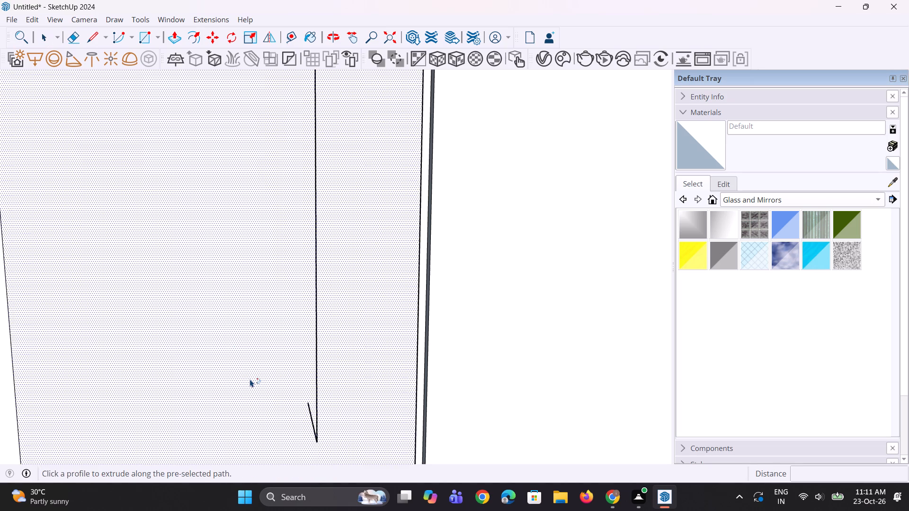
pyautogui.scroll(-12, 250, 379)
pyautogui.scroll(2, 276, 248)
pyautogui.click(269, 220)
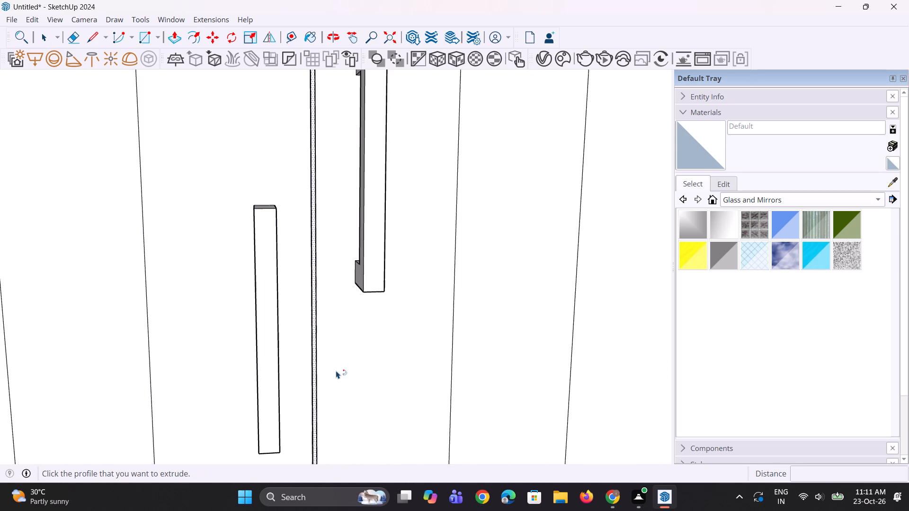
pyautogui.scroll(-10, 361, 386)
pyautogui.press('space')
pyautogui.press('space')
# Sweep the rectangular profile along the three-segment handle outline on the farther pair's shelf-side door with Follow Me.
pyautogui.scroll(-5, 374, 379)
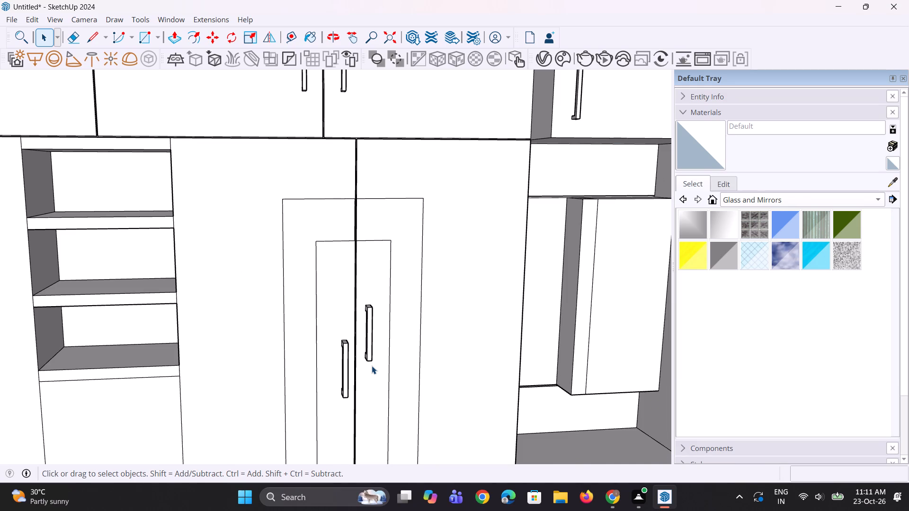
pyautogui.scroll(-5, 366, 300)
pyautogui.press('space')
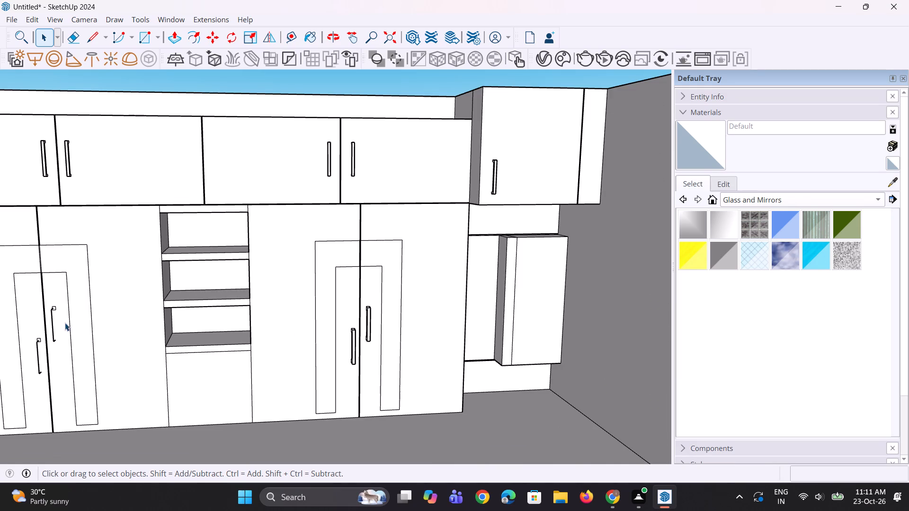
pyautogui.press('space')
pyautogui.scroll(11, 54, 325)
pyautogui.click(55, 311)
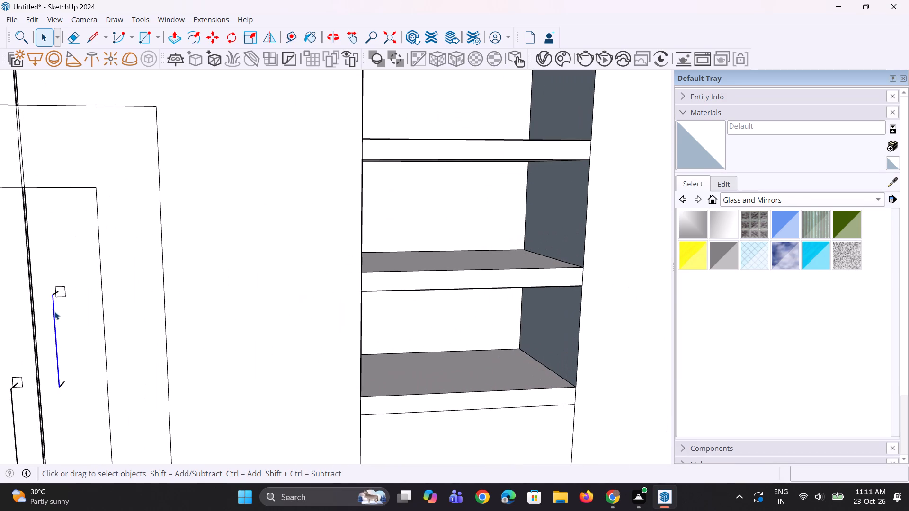
pyautogui.scroll(8, 50, 300)
pyautogui.keyDown('ctrl'); pyautogui.click(59, 292); pyautogui.keyUp('ctrl')
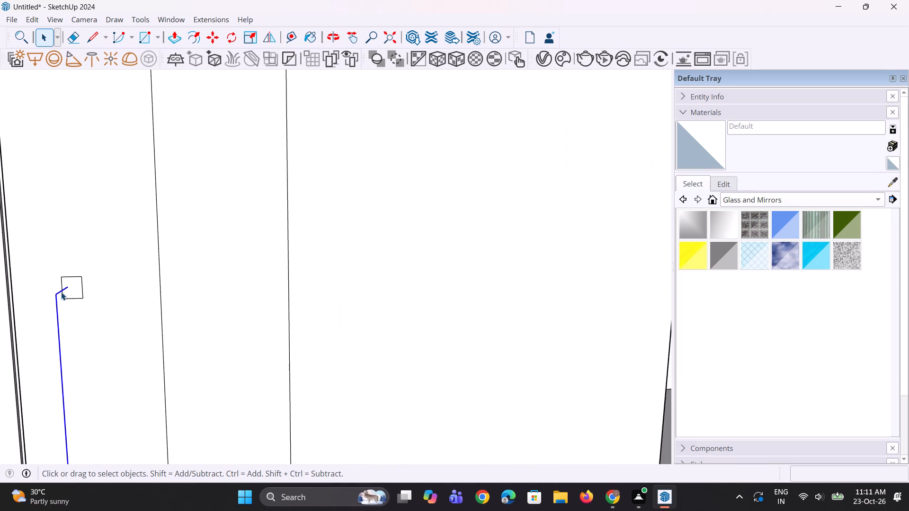
pyautogui.scroll(-7, 92, 309)
pyautogui.scroll(7, 106, 401)
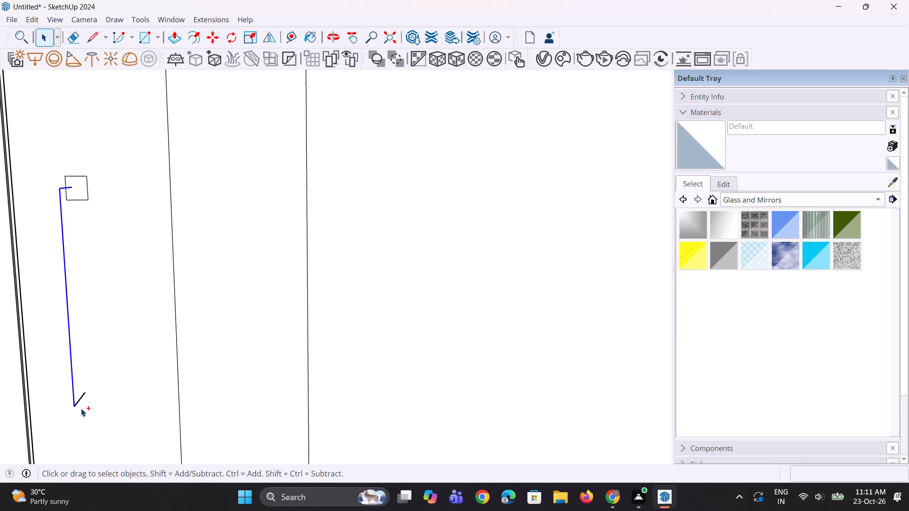
pyautogui.keyDown('ctrl'); pyautogui.click(80, 401); pyautogui.keyUp('ctrl')
pyautogui.click(17, 38)
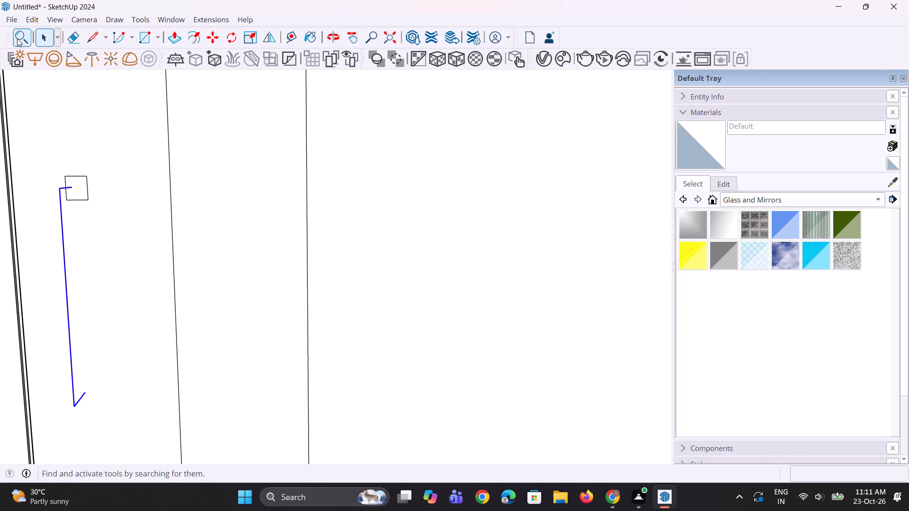
pyautogui.press('f')
pyautogui.press('o')
pyautogui.press('l')
pyautogui.press('l')
pyautogui.click(89, 154)
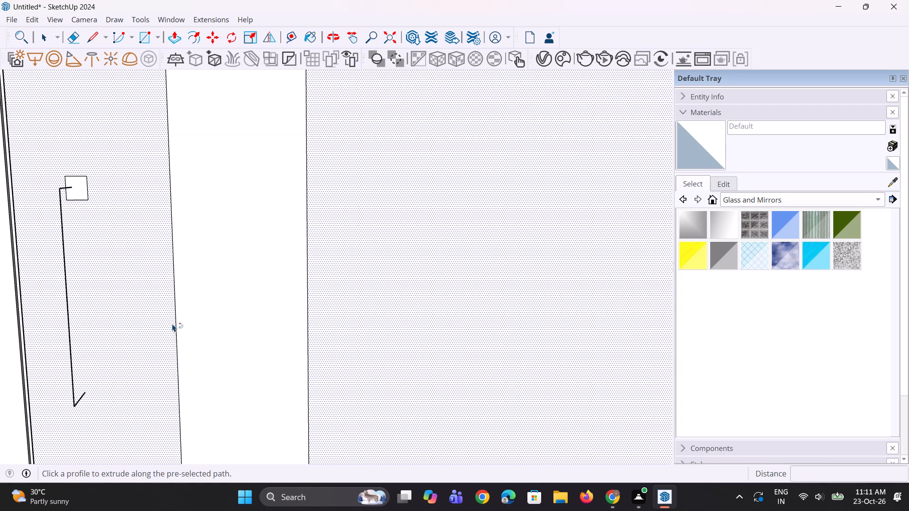
pyautogui.click(80, 196)
pyautogui.scroll(-8, 299, 316)
pyautogui.press('space')
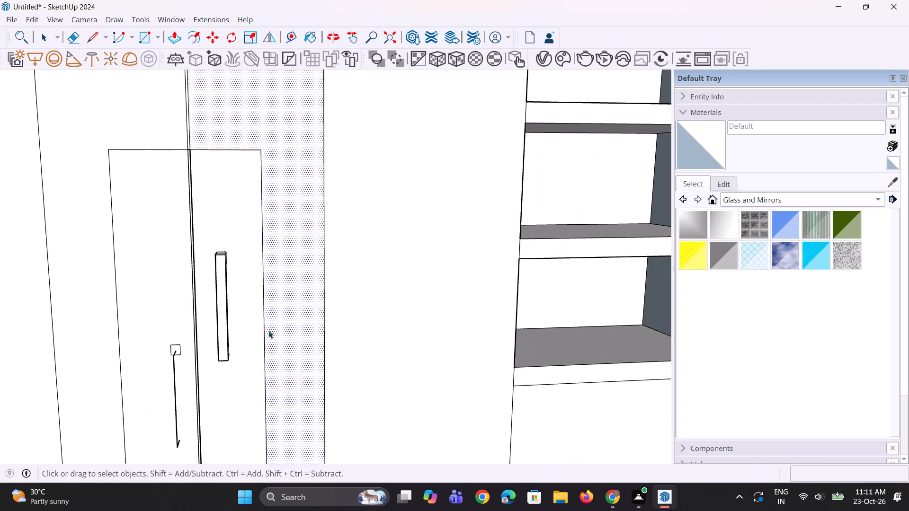
# Sweep the rectangular profile along the three-segment handle outline on the farther pair's outer door with Follow Me.
pyautogui.press('space')
pyautogui.scroll(2, 139, 395)
pyautogui.scroll(2, 180, 390)
pyautogui.click(180, 390)
pyautogui.moveTo(199, 390); pyautogui.dragTo(175, 394, button='middle')
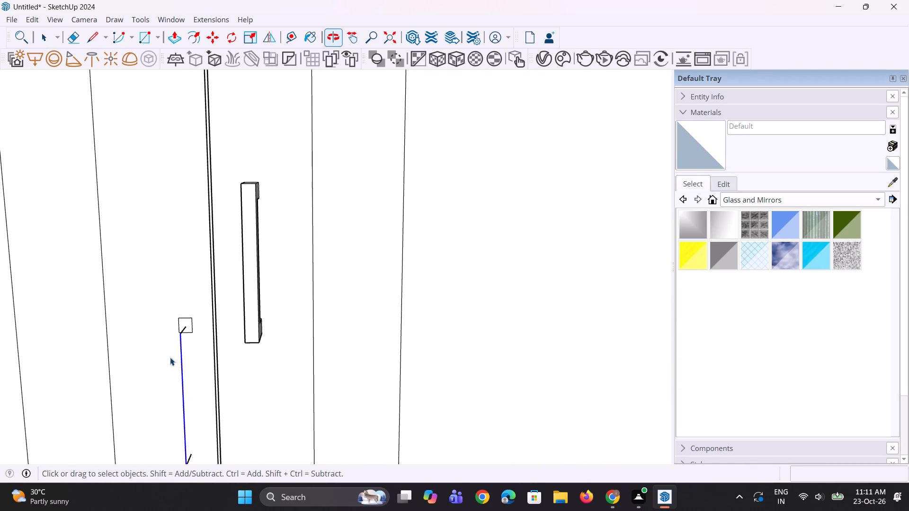
pyautogui.scroll(6, 184, 319)
pyautogui.keyDown('ctrl'); pyautogui.click(183, 334); pyautogui.keyUp('ctrl')
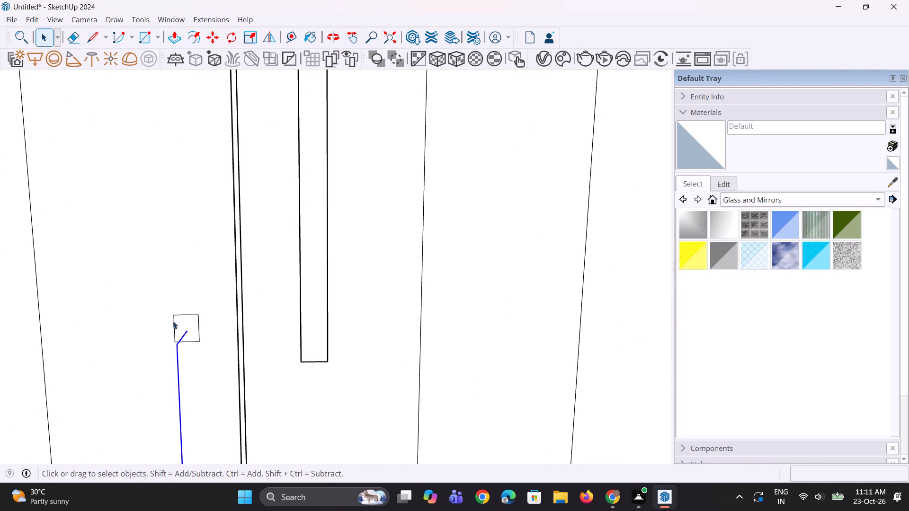
pyautogui.scroll(-7, 166, 315)
pyautogui.scroll(11, 176, 485)
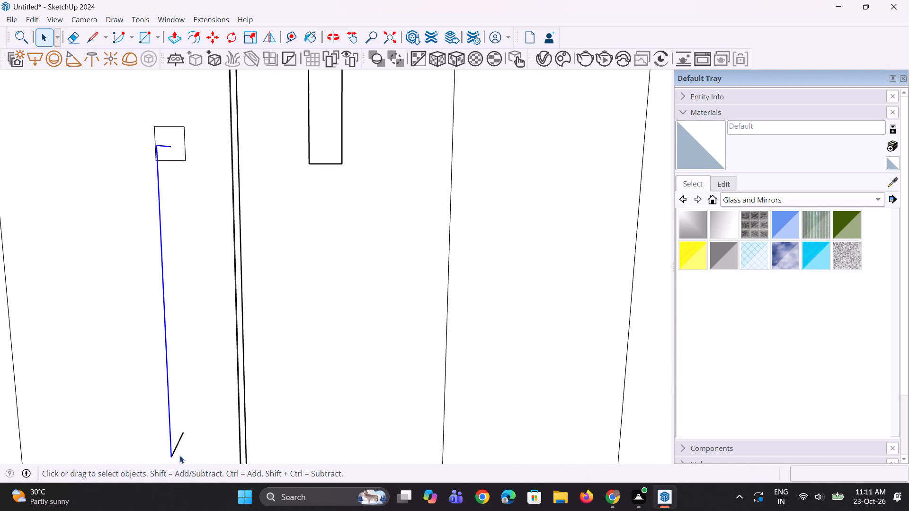
pyautogui.keyDown('ctrl'); pyautogui.click(178, 444); pyautogui.keyUp('ctrl')
pyautogui.click(25, 42)
pyautogui.press('f')
pyautogui.press('o')
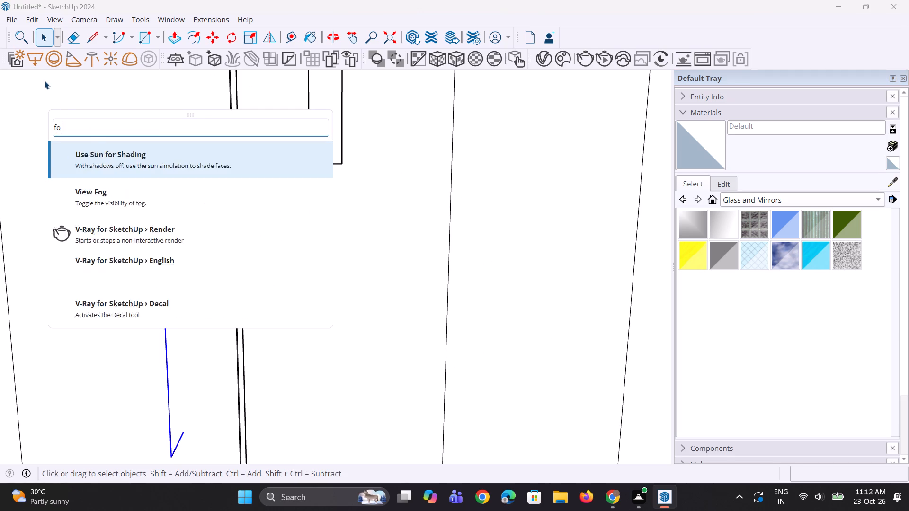
pyautogui.press('l')
pyautogui.press('l')
pyautogui.click(105, 154)
pyautogui.click(173, 153)
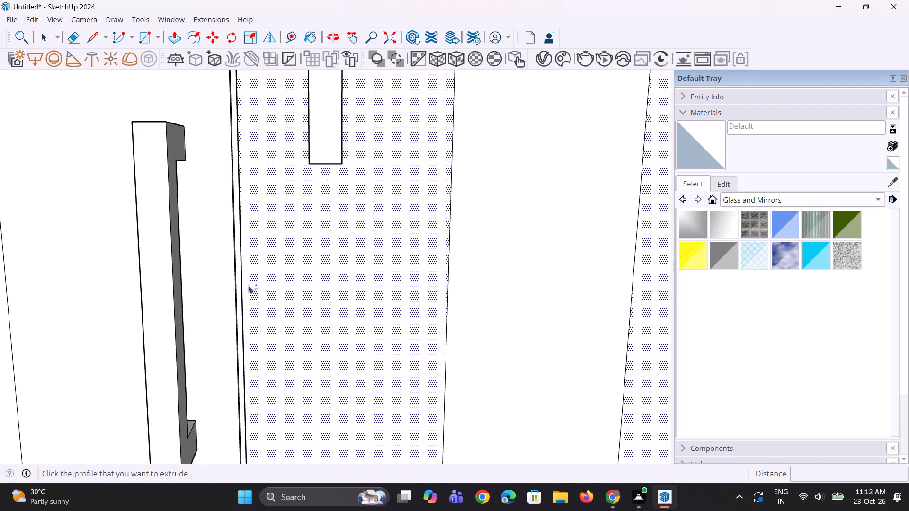
# Examine the handles across the back-wall cabinets and the room from inside and outside the walls.
pyautogui.scroll(-5, 250, 287)
pyautogui.scroll(-20, 250, 289)
pyautogui.scroll(-5, 250, 289)
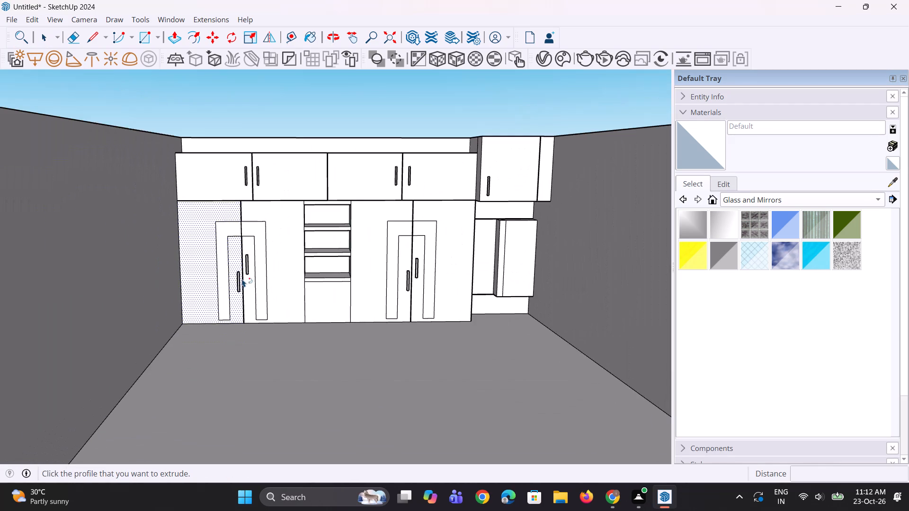
pyautogui.moveTo(275, 282); pyautogui.dragTo(299, 280, button='middle')
pyautogui.scroll(1, 299, 280)
pyautogui.press('space')
pyautogui.press('space')
pyautogui.click(360, 99)
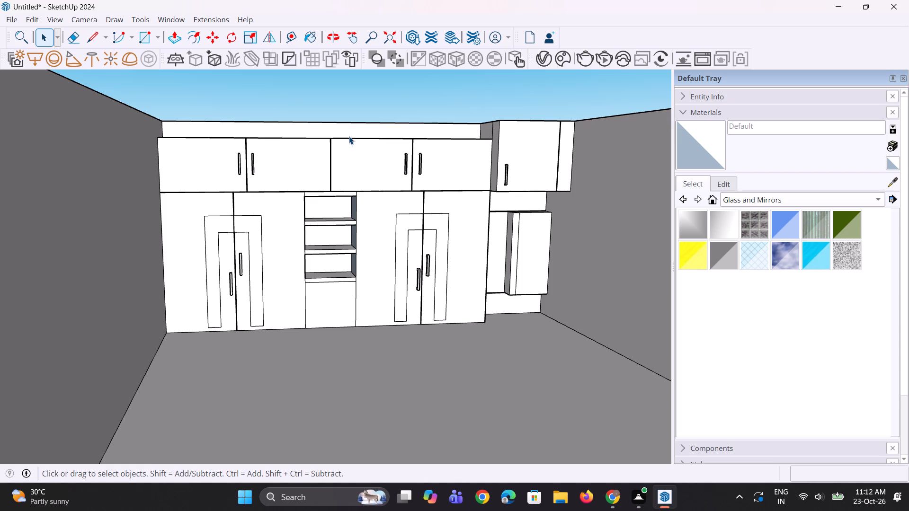
pyautogui.scroll(-3, 257, 146)
pyautogui.moveTo(510, 265); pyautogui.dragTo(311, 349, button='middle')
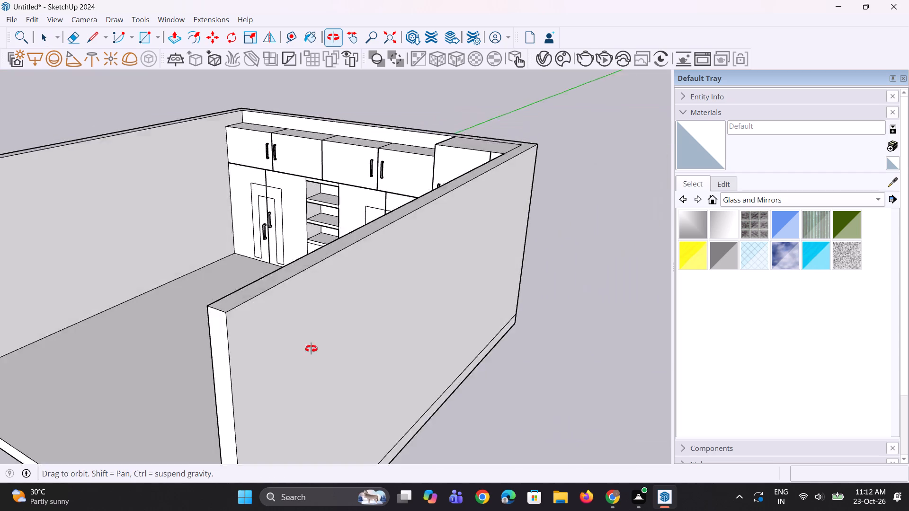
pyautogui.moveTo(311, 349); pyautogui.dragTo(388, 356, button='middle')
# Pull the set-back panel of the lower corner cabinet, beside the tall cabinet's side, forward about 7 1/8".
pyautogui.scroll(-1, 404, 337)
pyautogui.scroll(12, 465, 152)
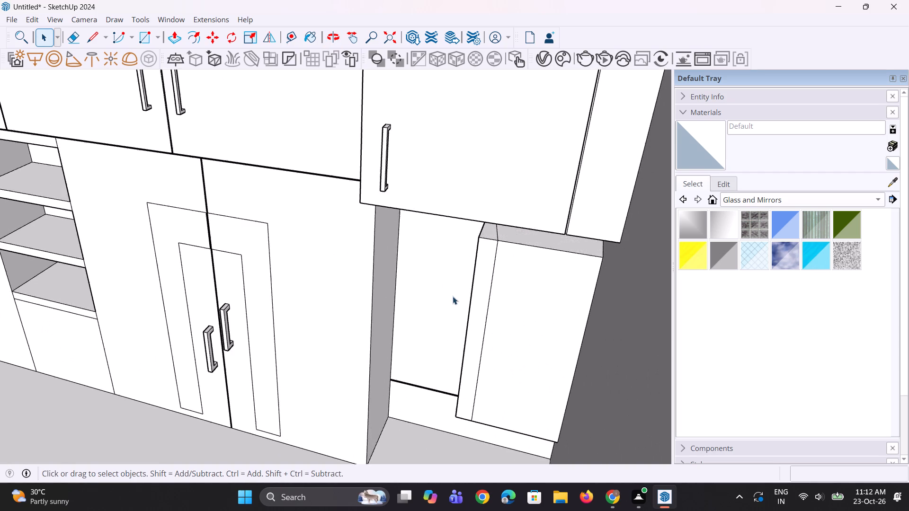
pyautogui.moveTo(453, 295); pyautogui.dragTo(442, 249, button='middle')
pyautogui.scroll(2, 441, 267)
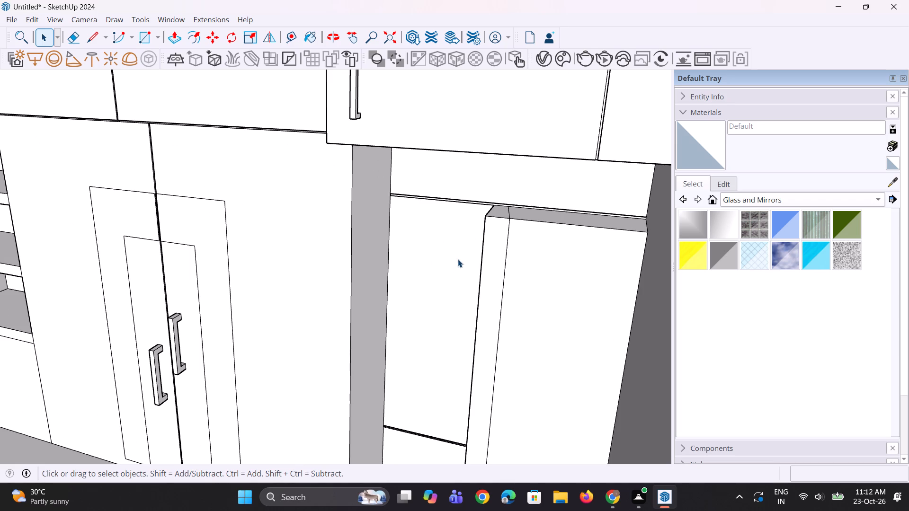
pyautogui.press('p')
pyautogui.click(458, 259)
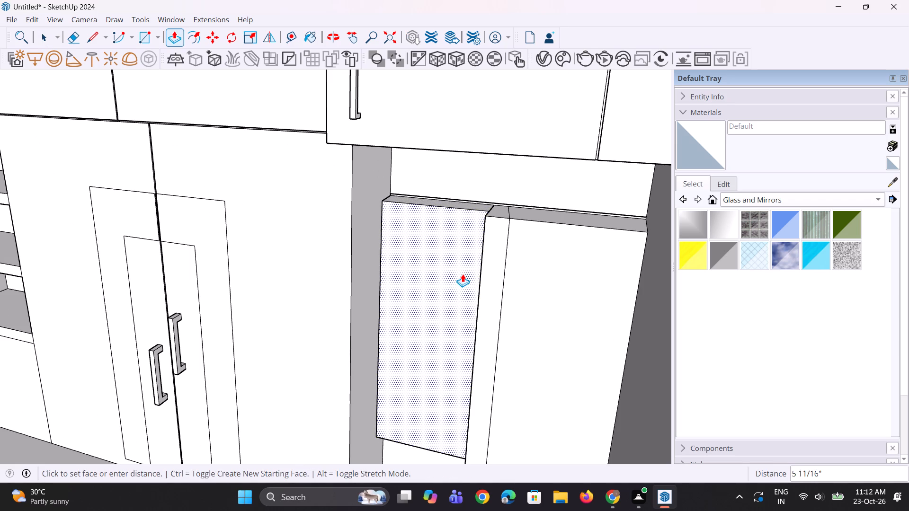
pyautogui.click(460, 275)
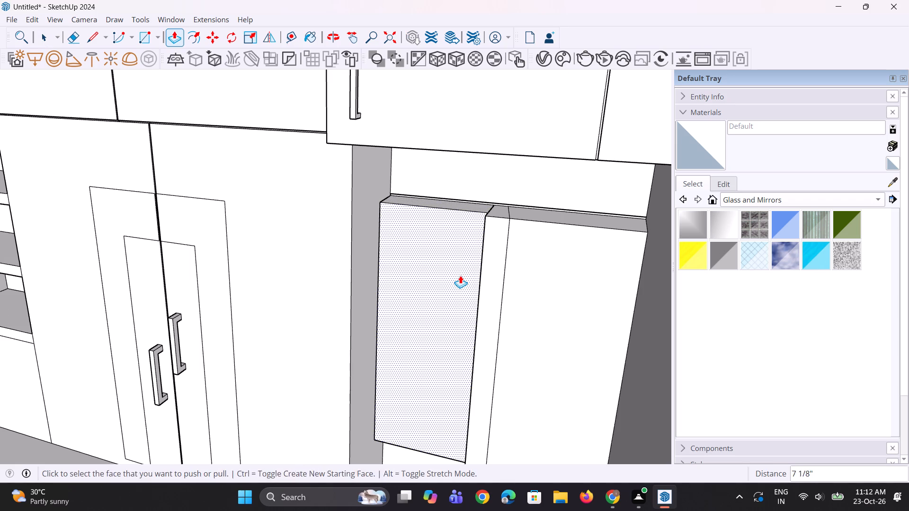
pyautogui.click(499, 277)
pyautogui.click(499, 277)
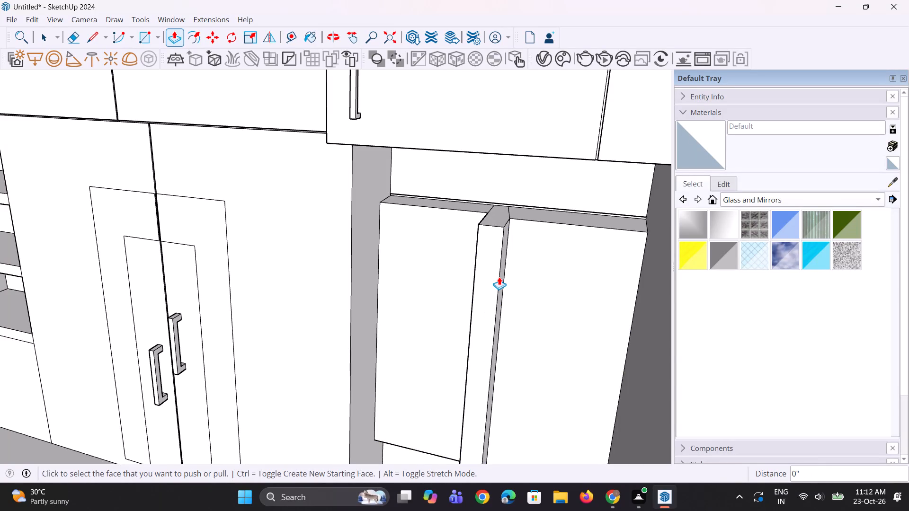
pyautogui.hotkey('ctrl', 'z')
# Pull the lower corner cabinet's narrow strip forward and extrude the adjacent wide panel by the same distance.
pyautogui.click(499, 277)
pyautogui.click(499, 285)
pyautogui.doubleClick(540, 282)
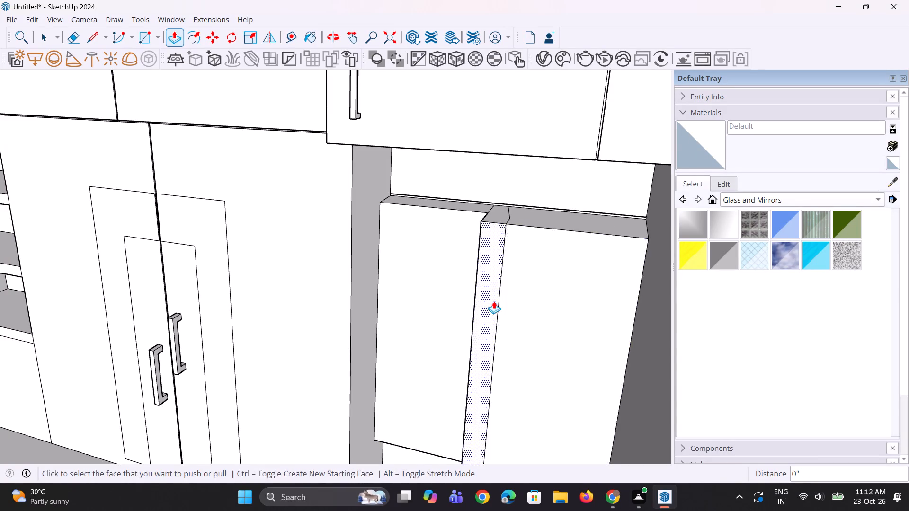
pyautogui.moveTo(494, 303); pyautogui.dragTo(490, 258, button='middle')
pyautogui.press('space')
pyautogui.press('space')
# Draw a two-segment handle outline on the lower corner cabinet's inner panel, with a short outward stub and a longer horizontal run.
pyautogui.scroll(3, 401, 270)
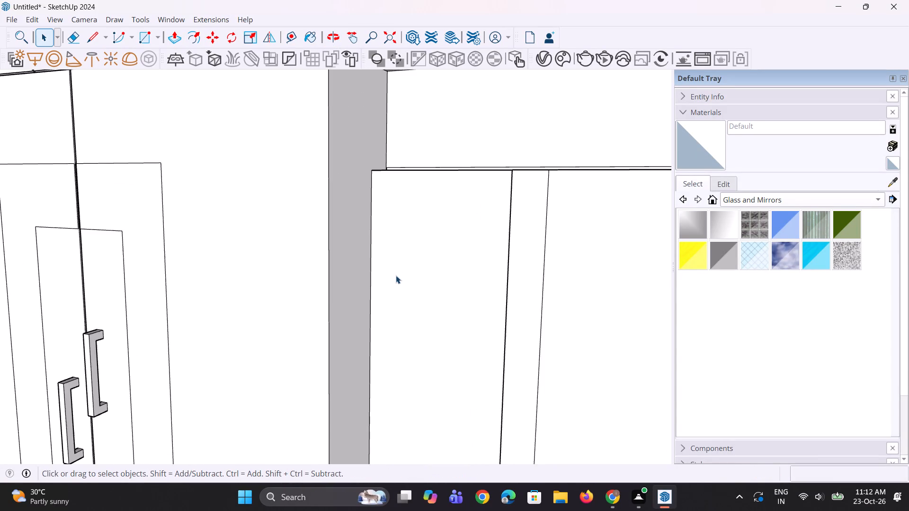
pyautogui.scroll(1, 396, 280)
pyautogui.moveTo(396, 280); pyautogui.dragTo(427, 291, button='middle')
pyautogui.scroll(5, 438, 290)
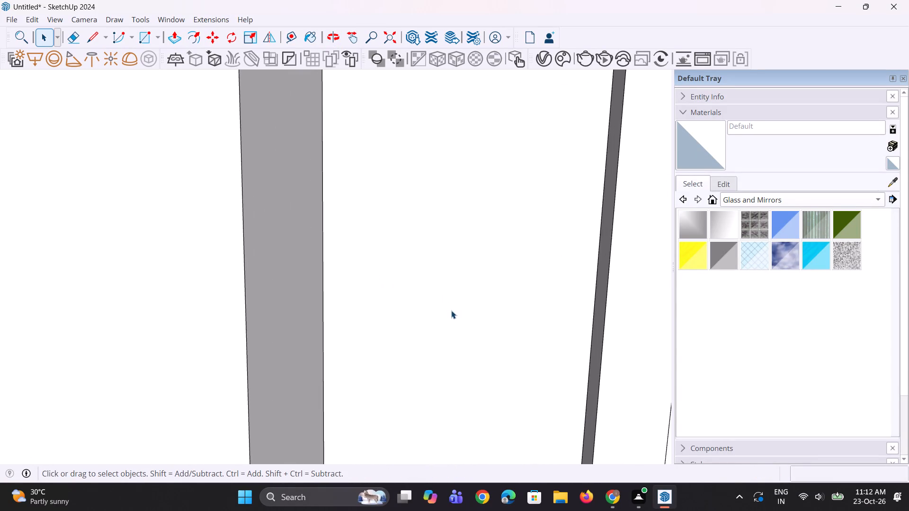
pyautogui.press('l')
pyautogui.moveTo(463, 314); pyautogui.dragTo(442, 314, button='middle')
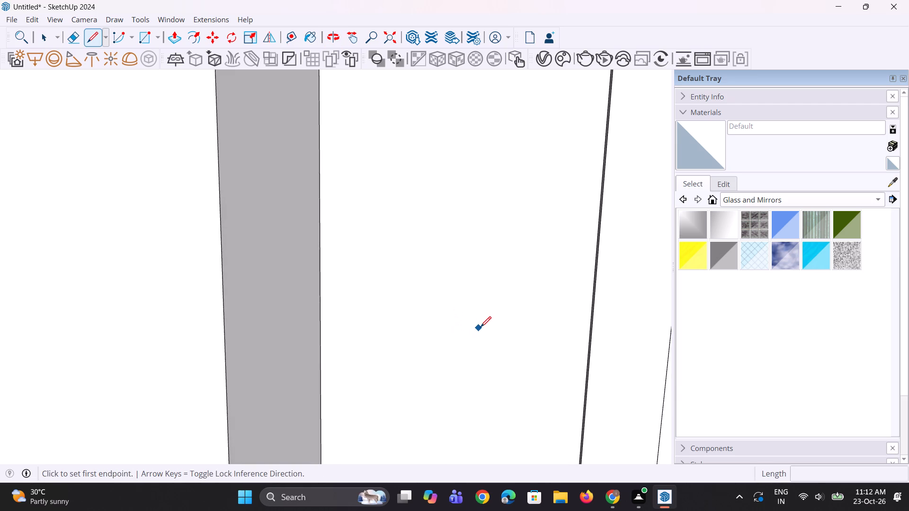
pyautogui.click(481, 327)
pyautogui.click(478, 339)
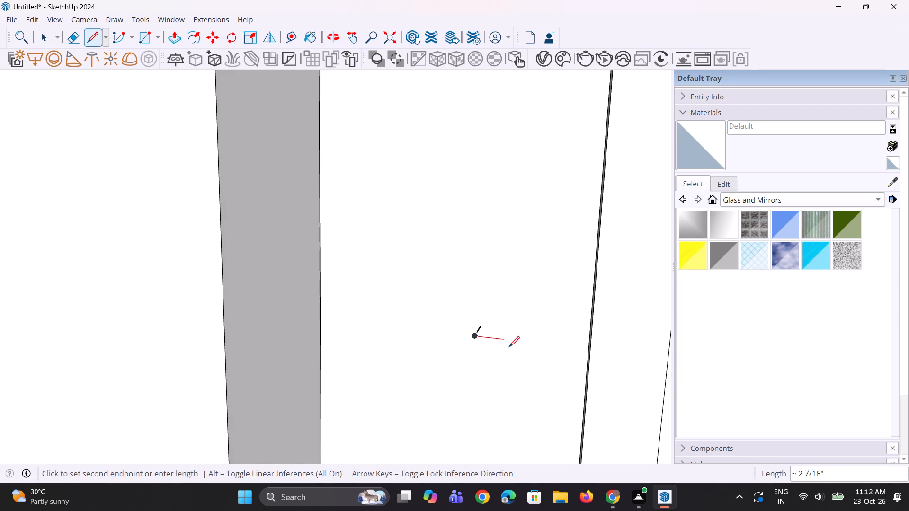
pyautogui.click(552, 346)
pyautogui.moveTo(505, 361); pyautogui.dragTo(547, 371, button='middle')
pyautogui.press('space')
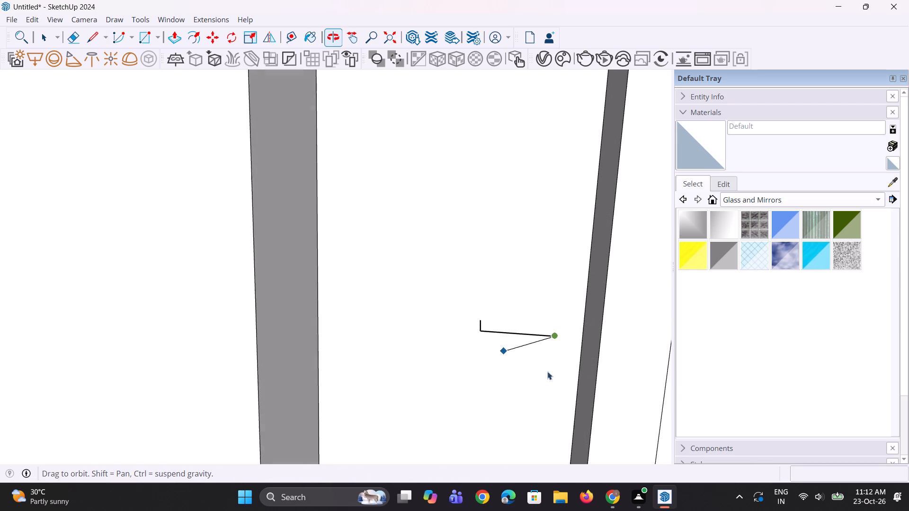
pyautogui.moveTo(547, 371); pyautogui.dragTo(547, 372, button='middle')
pyautogui.press('space')
# Draw a small rectangular profile on the panel face around the base of the handle outline's outward stub.
pyautogui.scroll(5, 499, 315)
pyautogui.moveTo(475, 330); pyautogui.dragTo(475, 308, button='middle')
pyautogui.scroll(1, 477, 331)
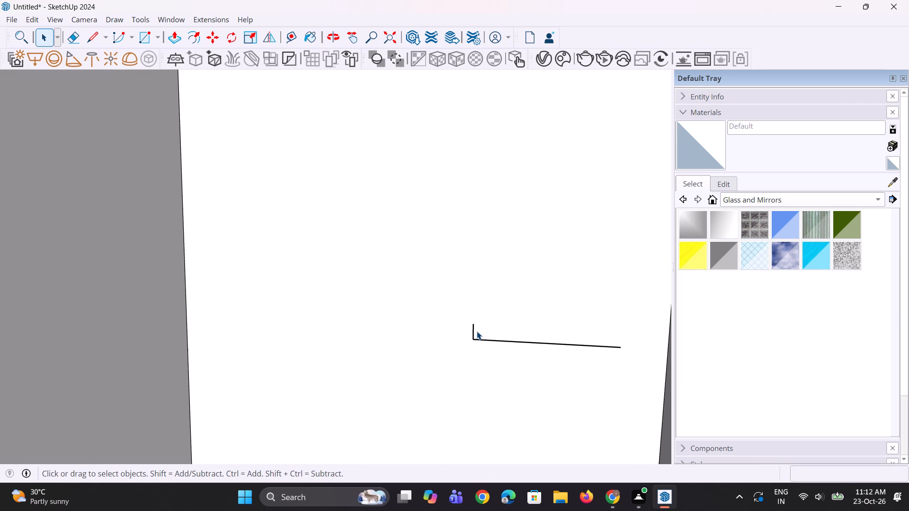
pyautogui.scroll(1, 480, 331)
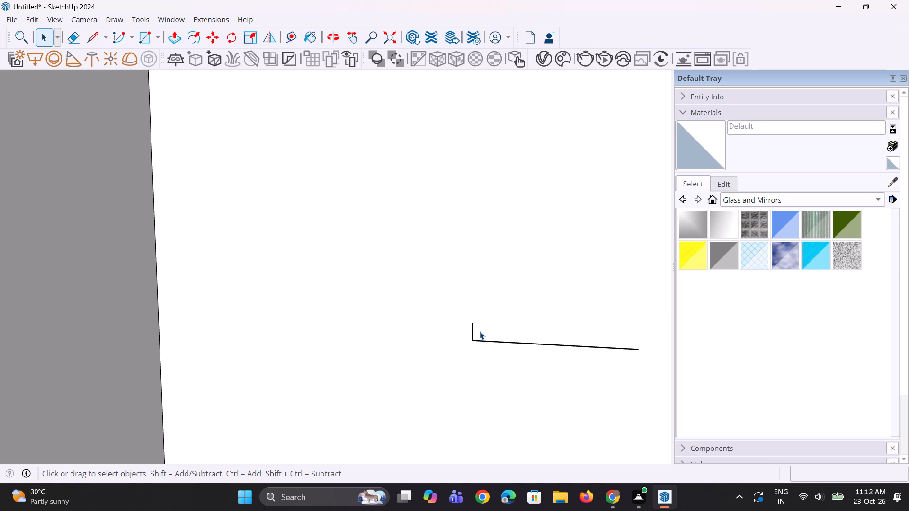
pyautogui.scroll(2, 480, 331)
pyautogui.press('r')
pyautogui.scroll(2, 472, 320)
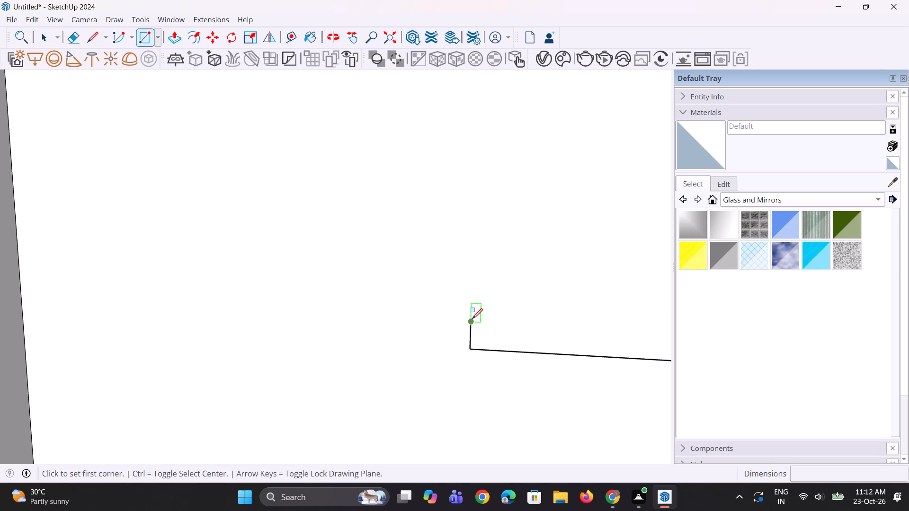
pyautogui.click(454, 311)
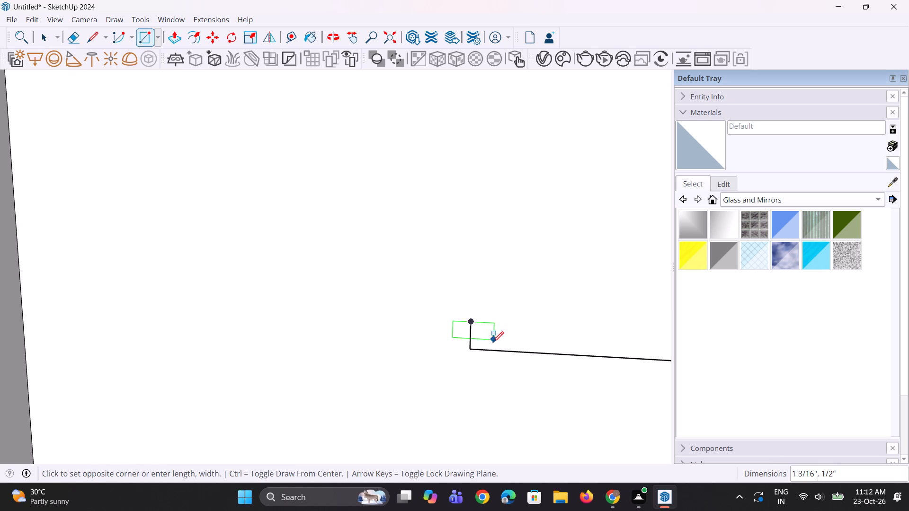
pyautogui.press('Escape')
pyautogui.click(444, 295)
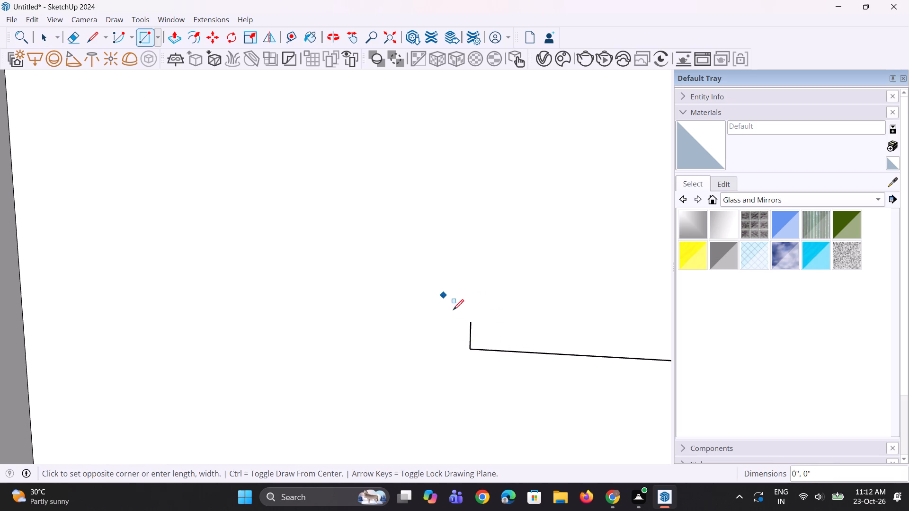
pyautogui.click(495, 340)
pyautogui.press('space')
pyautogui.press('space')
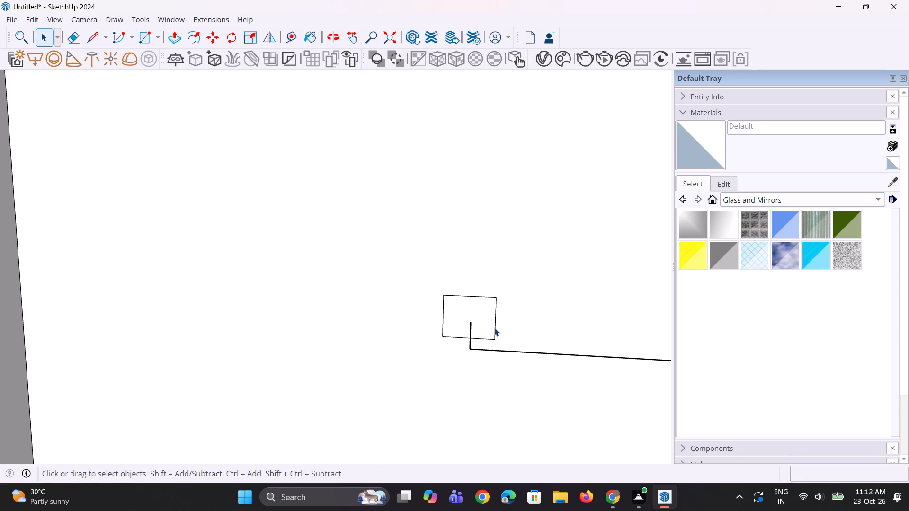
# Move the profile rectangle's vertical edge on the horizontal run's side inward to narrow the profile.
pyautogui.click(494, 328)
pyautogui.scroll(2, 497, 353)
pyautogui.press('m')
pyautogui.scroll(2, 491, 344)
pyautogui.click(491, 337)
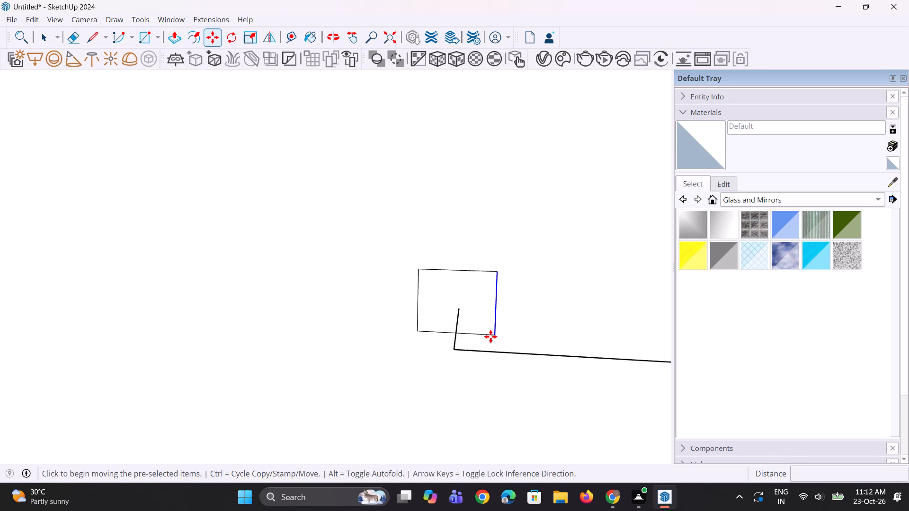
pyautogui.click(486, 335)
pyautogui.press('space')
pyautogui.press('space')
# Move the profile rectangle's upper edge down about 5/16" along the blue axis.
pyautogui.click(452, 269)
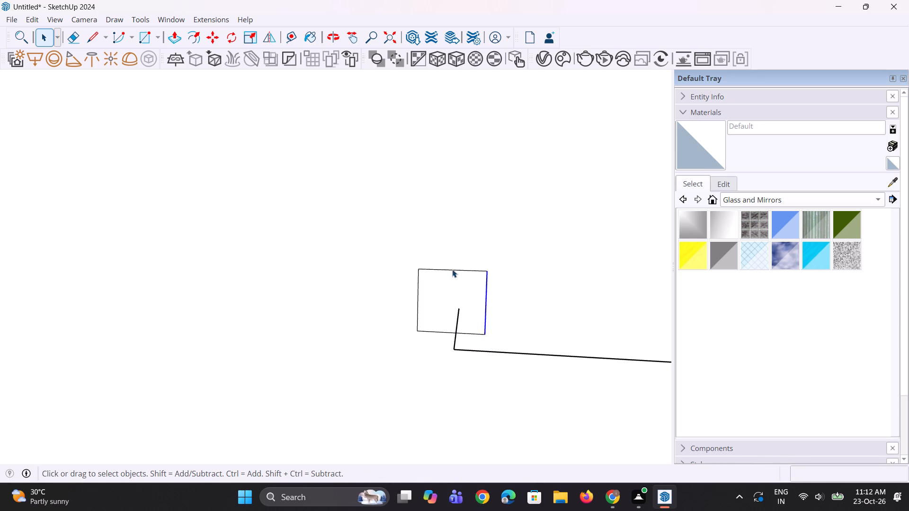
pyautogui.scroll(1, 428, 278)
pyautogui.press('m')
pyautogui.scroll(2, 427, 278)
pyautogui.click(417, 268)
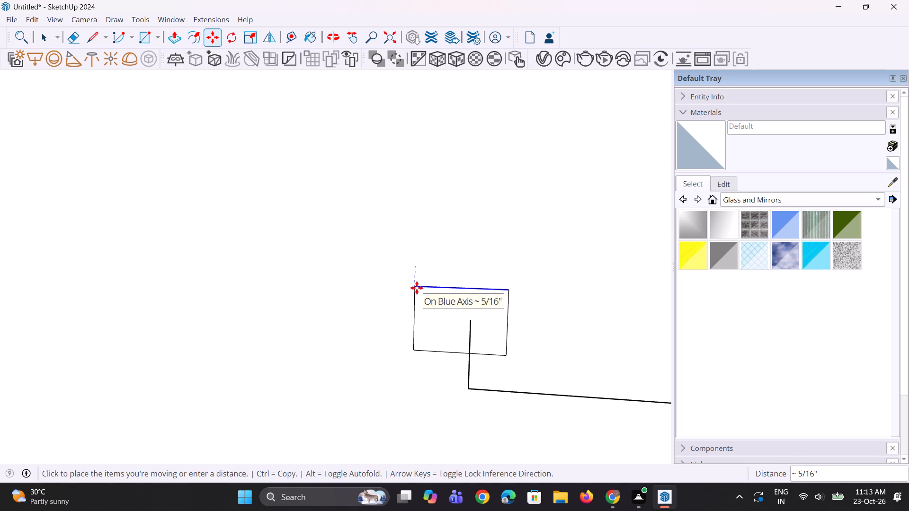
pyautogui.click(417, 288)
pyautogui.moveTo(442, 338); pyautogui.dragTo(461, 294, button='middle')
pyautogui.press('space')
pyautogui.press('space')
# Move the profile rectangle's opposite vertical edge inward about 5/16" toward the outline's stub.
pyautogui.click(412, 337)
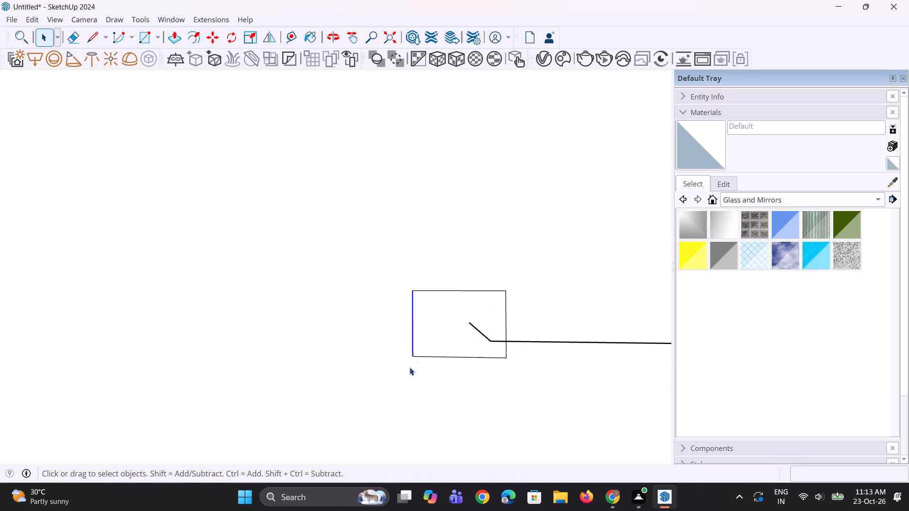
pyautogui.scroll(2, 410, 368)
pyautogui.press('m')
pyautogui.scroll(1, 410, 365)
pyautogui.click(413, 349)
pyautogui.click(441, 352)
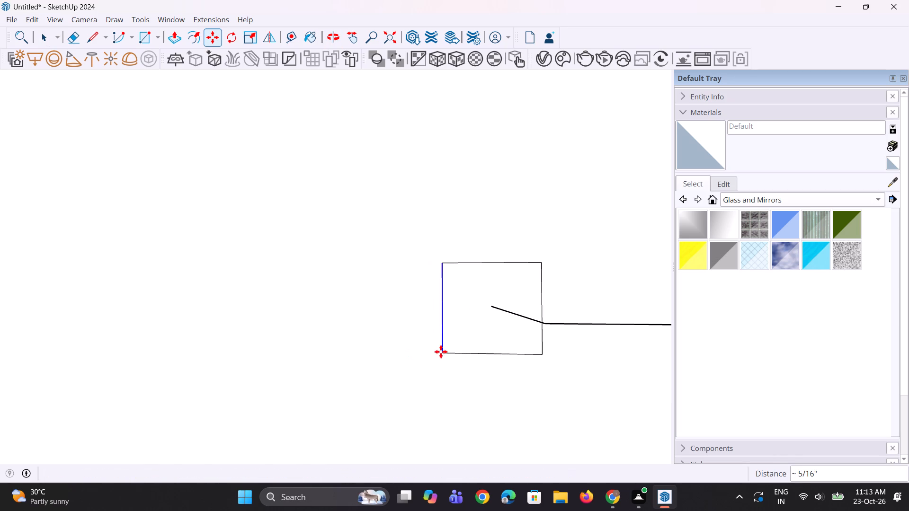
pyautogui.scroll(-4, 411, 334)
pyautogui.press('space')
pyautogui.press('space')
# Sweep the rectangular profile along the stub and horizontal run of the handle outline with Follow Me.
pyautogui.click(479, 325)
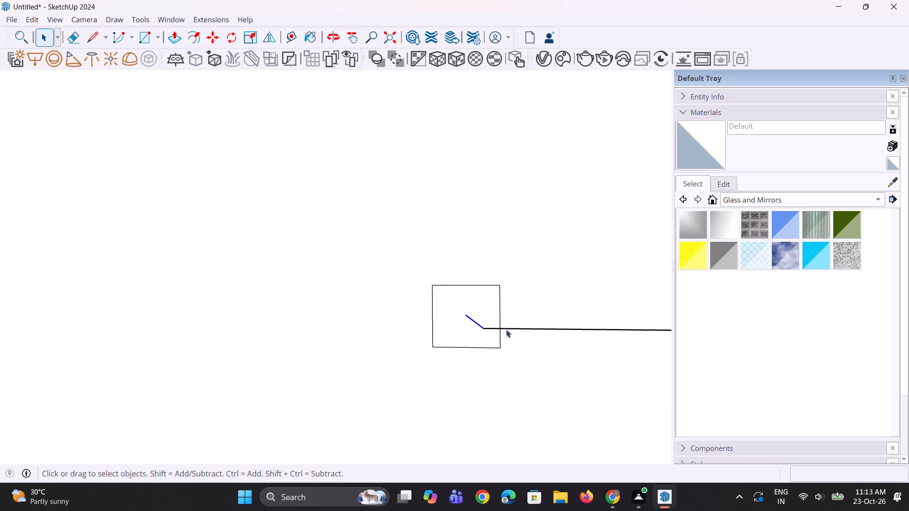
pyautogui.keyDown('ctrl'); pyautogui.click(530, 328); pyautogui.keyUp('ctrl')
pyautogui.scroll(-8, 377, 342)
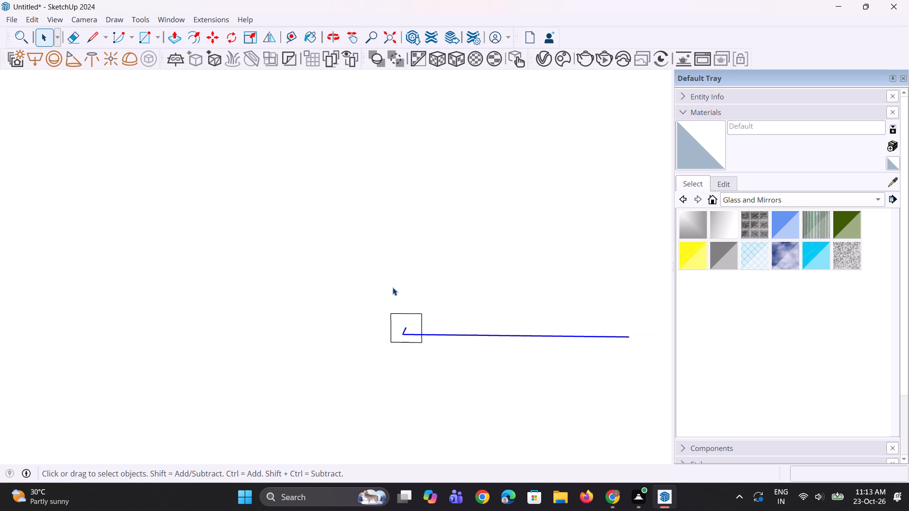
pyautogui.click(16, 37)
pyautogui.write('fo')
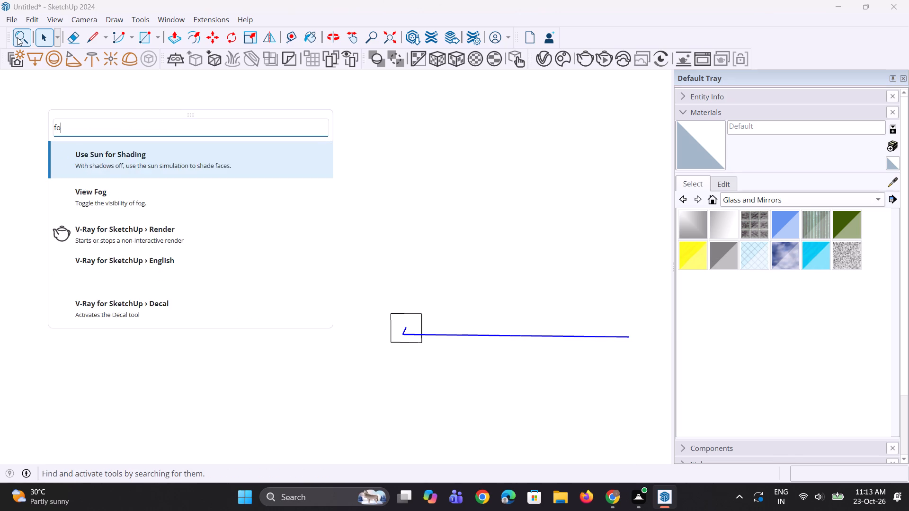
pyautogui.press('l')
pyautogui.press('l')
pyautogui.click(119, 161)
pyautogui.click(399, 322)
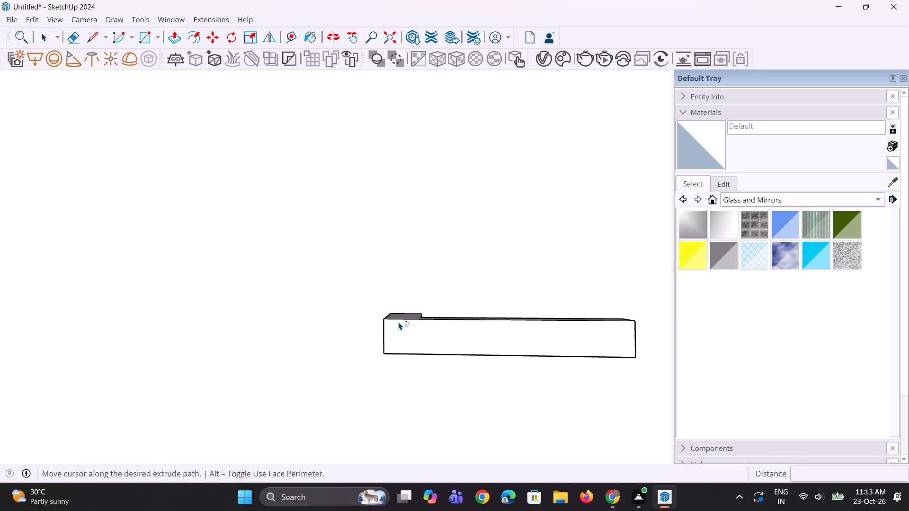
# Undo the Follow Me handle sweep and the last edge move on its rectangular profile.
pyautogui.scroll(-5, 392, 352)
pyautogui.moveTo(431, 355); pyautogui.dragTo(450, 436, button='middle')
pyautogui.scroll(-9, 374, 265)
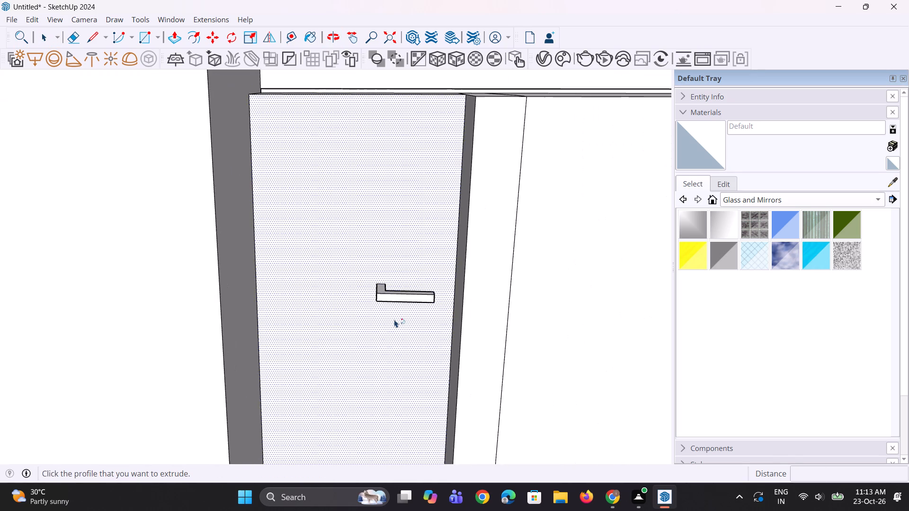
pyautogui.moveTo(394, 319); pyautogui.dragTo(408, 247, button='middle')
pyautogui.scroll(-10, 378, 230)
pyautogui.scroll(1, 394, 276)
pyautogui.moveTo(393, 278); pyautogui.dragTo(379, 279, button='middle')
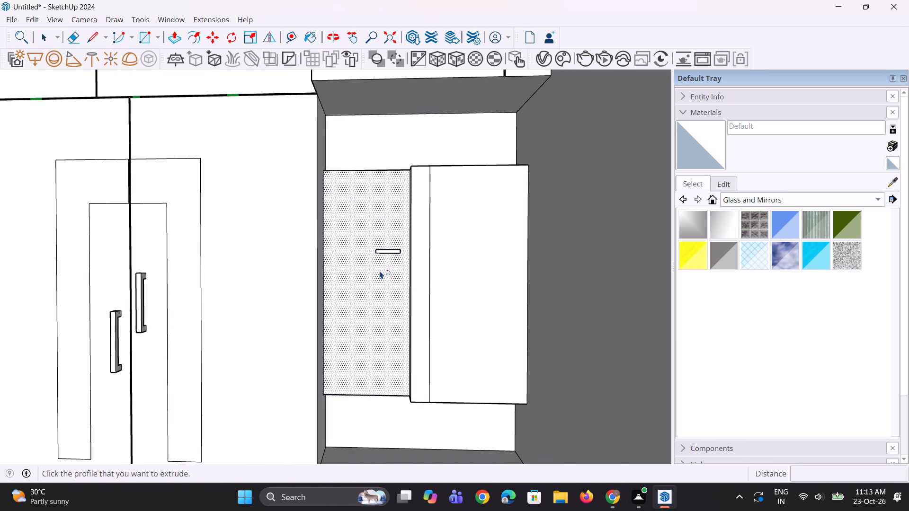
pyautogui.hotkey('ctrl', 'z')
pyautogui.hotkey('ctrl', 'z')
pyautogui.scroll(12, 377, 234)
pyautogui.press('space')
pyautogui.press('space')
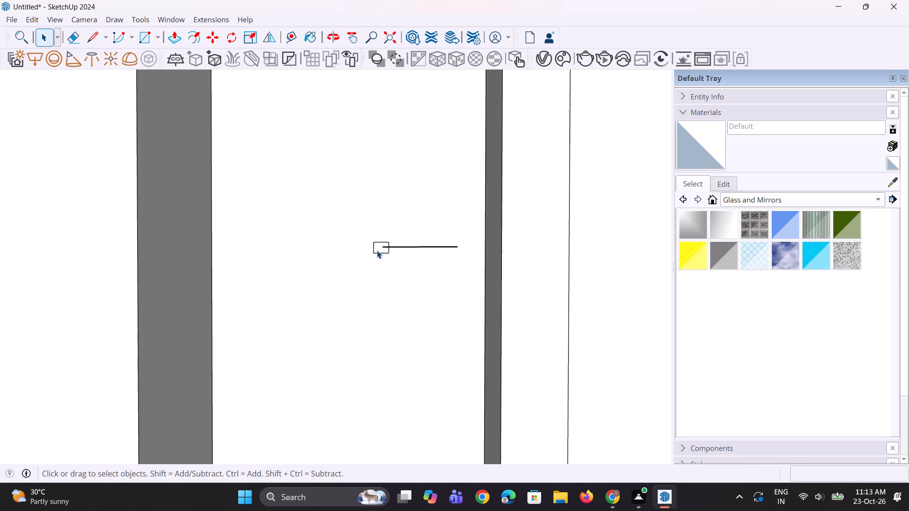
# Move the handle outline and its rectangular profile down about 11 1/8" along the blue axis on the narrow cabinet door.
pyautogui.scroll(5, 377, 250)
pyautogui.click(417, 246)
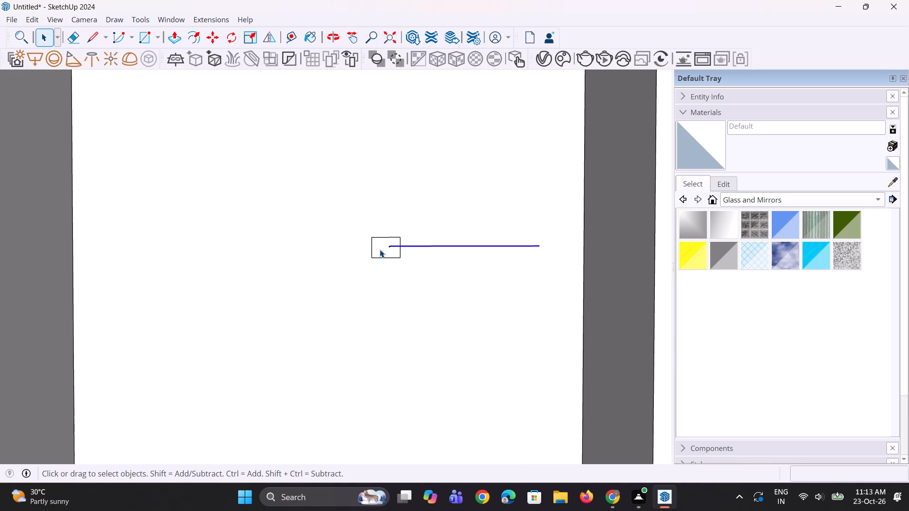
pyautogui.moveTo(380, 249); pyautogui.dragTo(386, 279, button='middle')
pyautogui.scroll(4, 392, 251)
pyautogui.keyDown('ctrl'); pyautogui.click(388, 248); pyautogui.keyUp('ctrl')
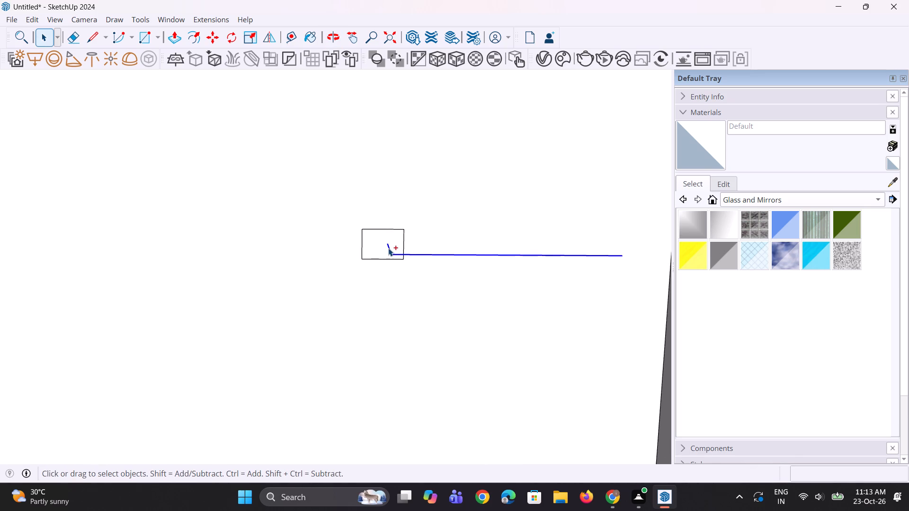
pyautogui.keyDown('ctrl'); pyautogui.click(375, 251); pyautogui.keyUp('ctrl')
pyautogui.moveTo(380, 272); pyautogui.dragTo(382, 233, button='middle')
pyautogui.press('m')
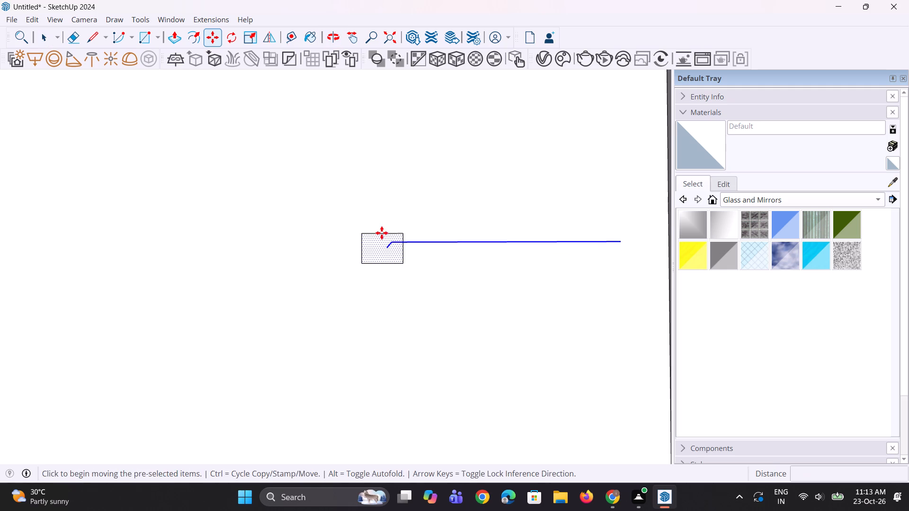
pyautogui.click(382, 233)
pyautogui.scroll(-15, 384, 314)
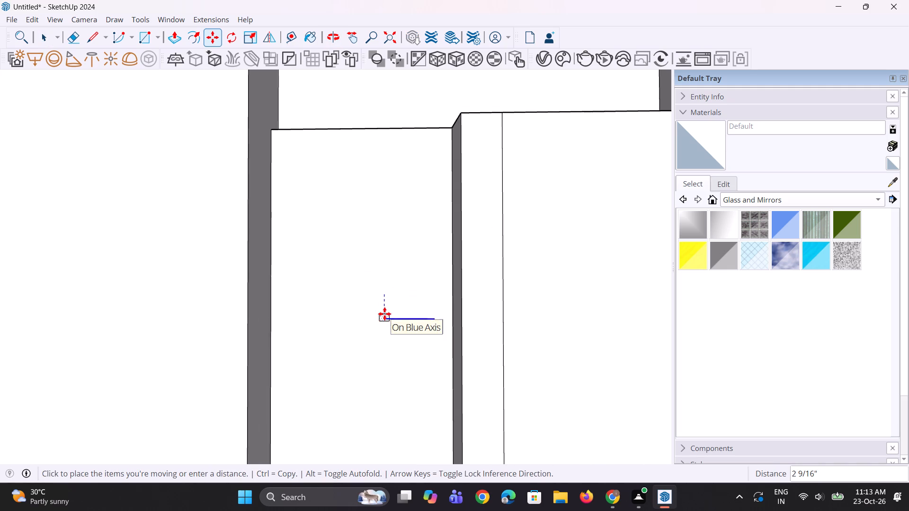
pyautogui.scroll(-4, 386, 378)
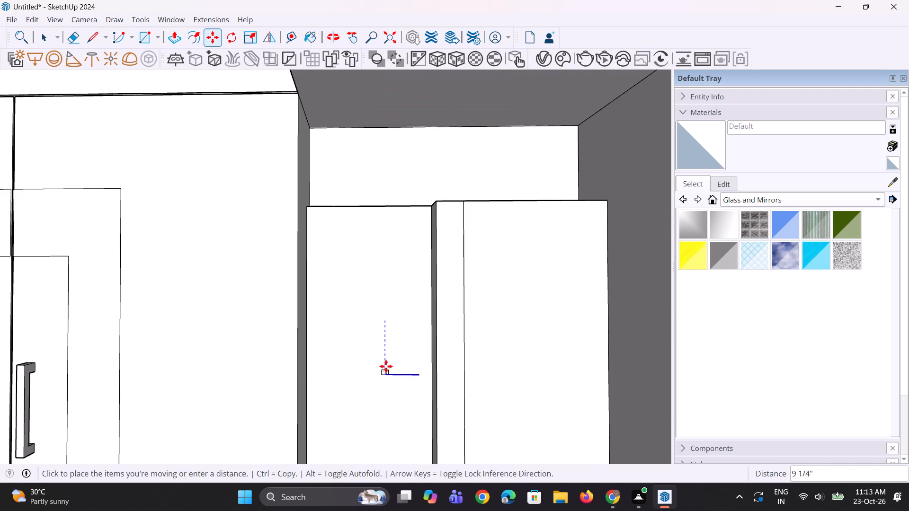
pyautogui.scroll(-7, 386, 363)
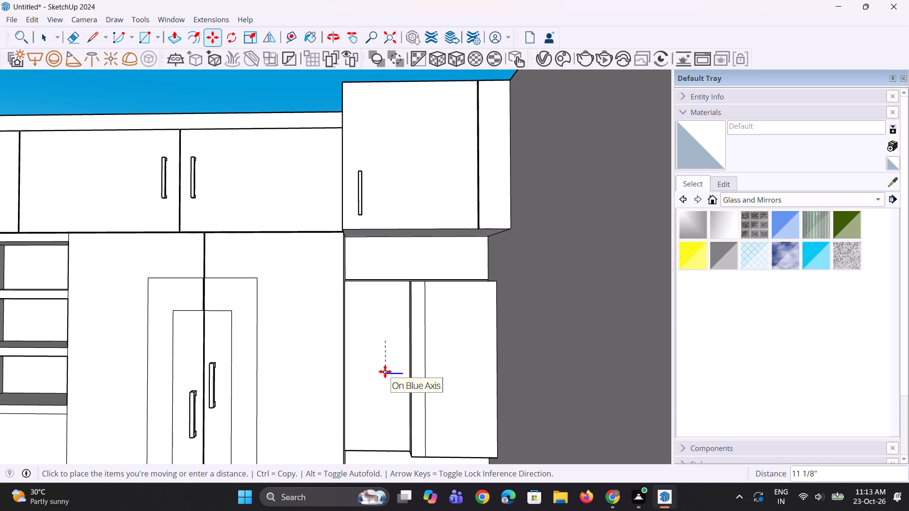
pyautogui.click(385, 370)
pyautogui.moveTo(406, 391); pyautogui.dragTo(374, 394, button='middle')
pyautogui.scroll(2, 391, 358)
pyautogui.press('space')
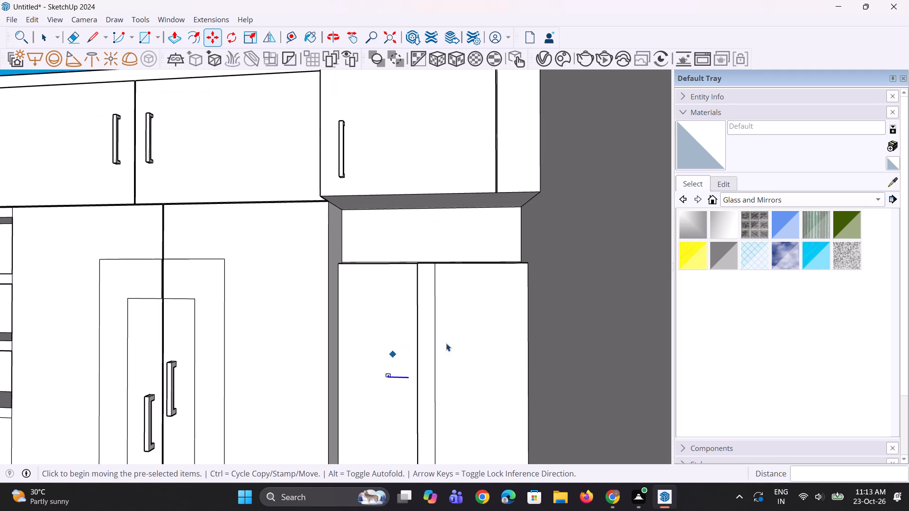
pyautogui.press('space')
pyautogui.press('space')
pyautogui.click(548, 311)
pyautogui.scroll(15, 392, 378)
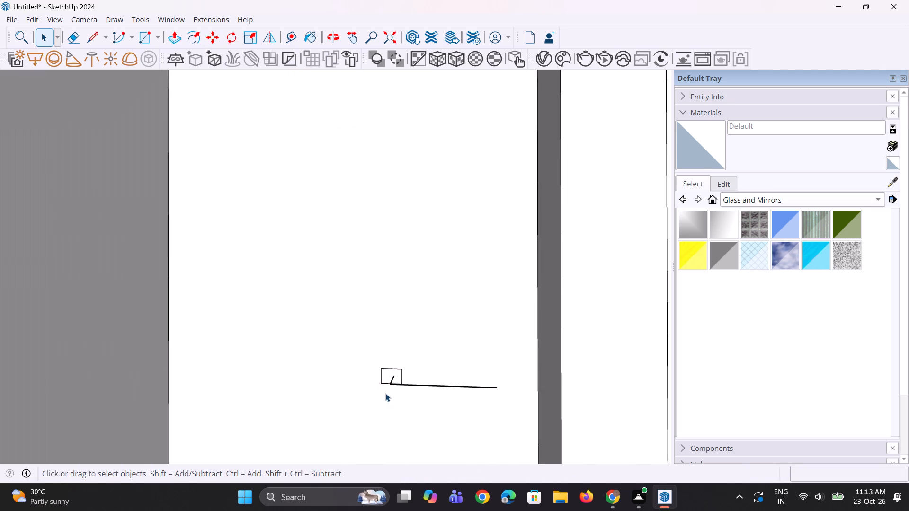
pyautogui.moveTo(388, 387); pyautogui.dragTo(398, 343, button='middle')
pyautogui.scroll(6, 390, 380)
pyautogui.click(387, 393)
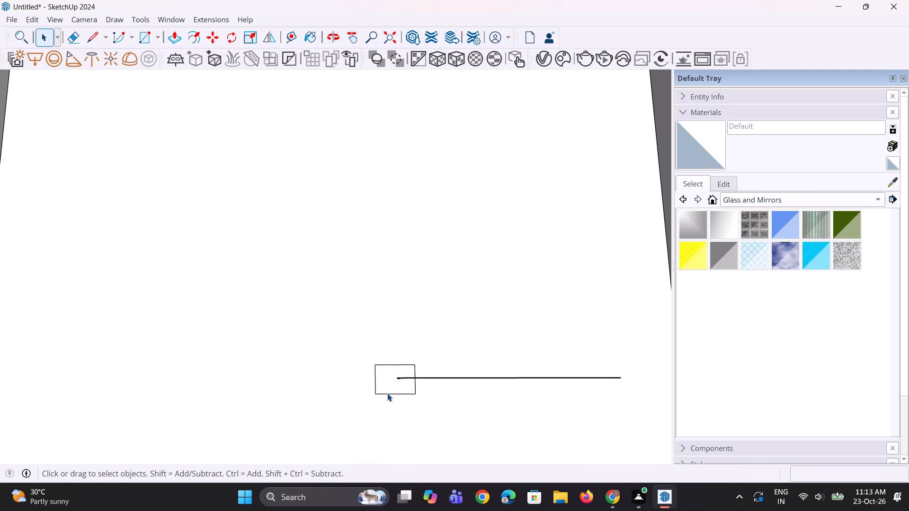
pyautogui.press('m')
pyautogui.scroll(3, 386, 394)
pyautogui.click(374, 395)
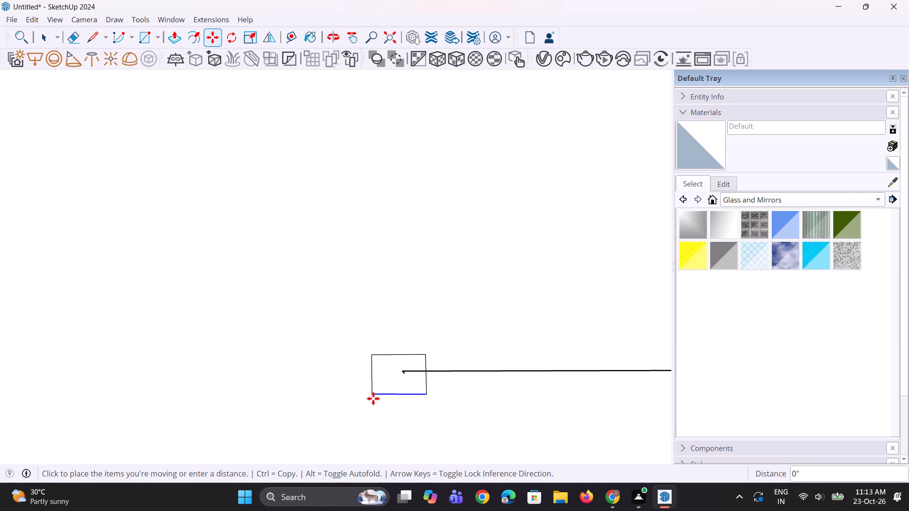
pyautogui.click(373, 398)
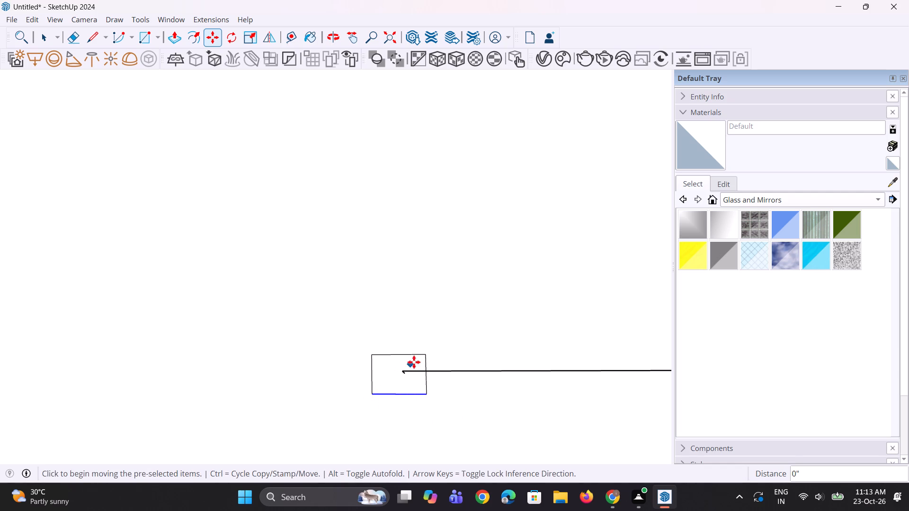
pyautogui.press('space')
# Sweep the rectangular profile along the outline's stub and horizontal run with Follow Me to form the handle.
pyautogui.moveTo(411, 369); pyautogui.dragTo(414, 424, button='middle')
pyautogui.scroll(2, 408, 385)
pyautogui.click(400, 370)
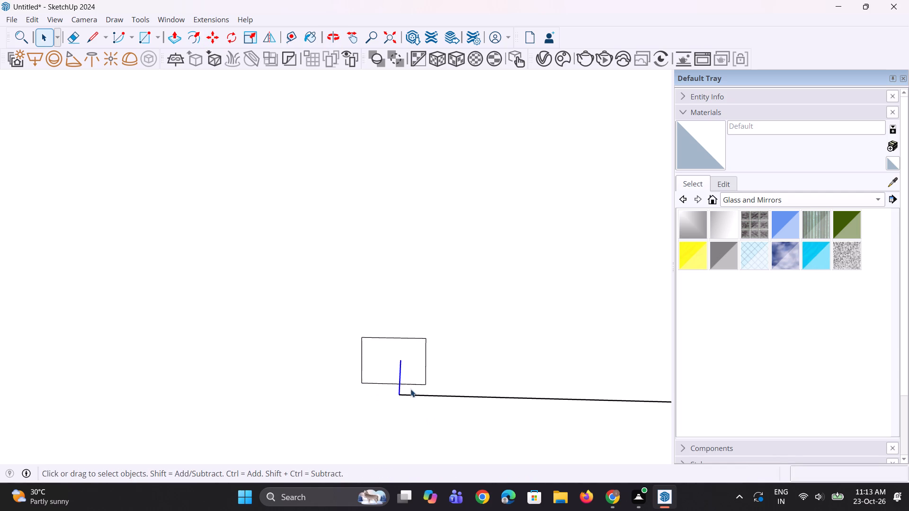
pyautogui.keyDown('ctrl'); pyautogui.click(418, 396); pyautogui.keyUp('ctrl')
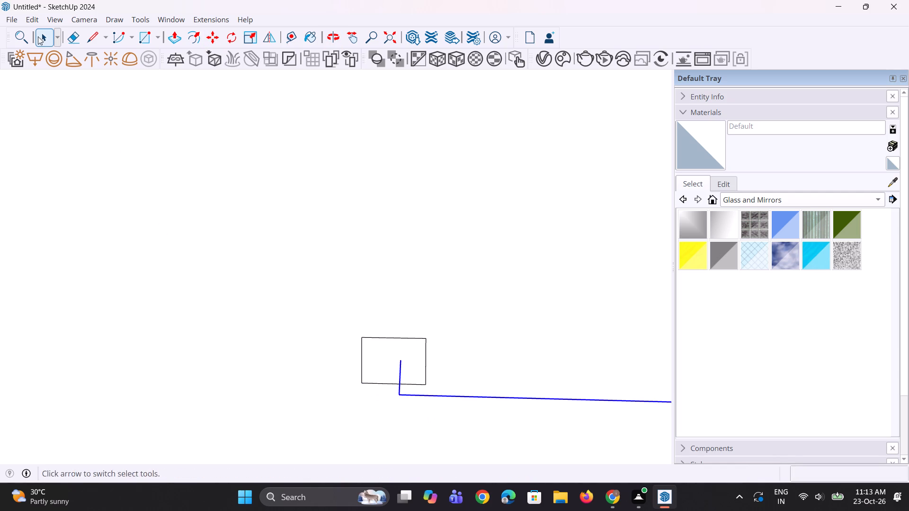
pyautogui.click(25, 34)
pyautogui.write('fo')
pyautogui.press('l')
pyautogui.press('l')
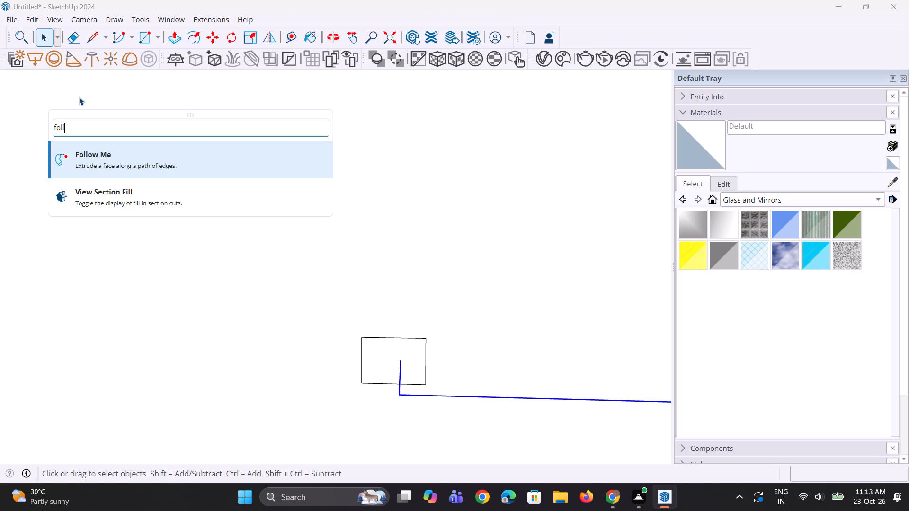
pyautogui.click(100, 155)
pyautogui.click(378, 346)
pyautogui.scroll(-5, 282, 341)
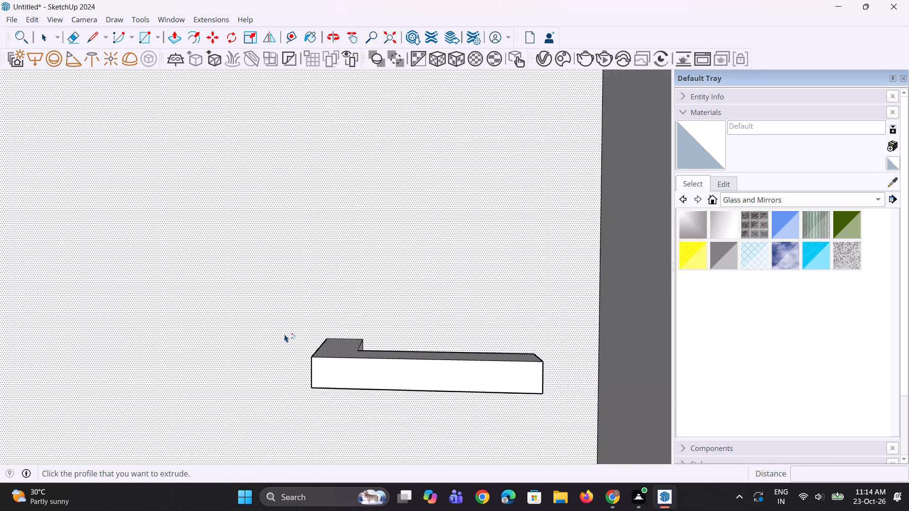
pyautogui.scroll(-10, 285, 334)
pyautogui.moveTo(304, 313); pyautogui.dragTo(312, 275, button='middle')
pyautogui.scroll(1, 312, 275)
pyautogui.scroll(-6, 294, 270)
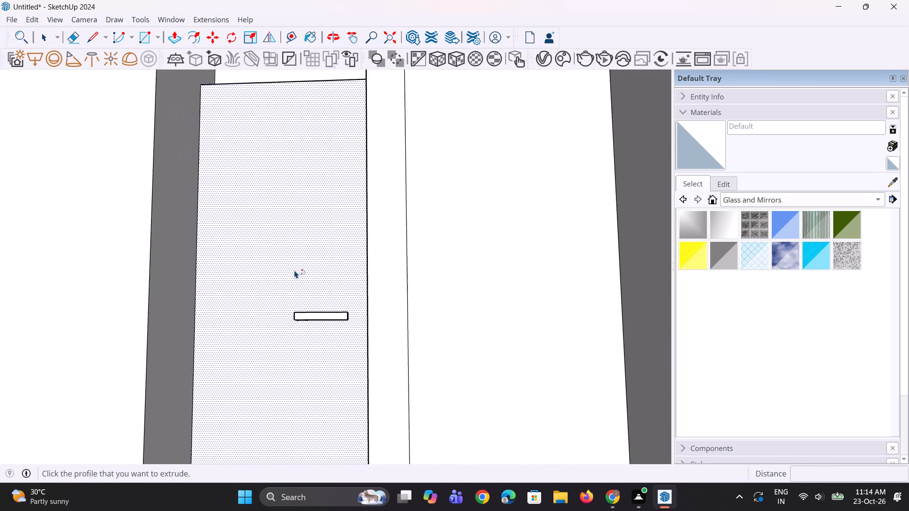
pyautogui.scroll(-10, 294, 270)
pyautogui.moveTo(281, 268); pyautogui.dragTo(311, 291, button='middle')
pyautogui.press('space')
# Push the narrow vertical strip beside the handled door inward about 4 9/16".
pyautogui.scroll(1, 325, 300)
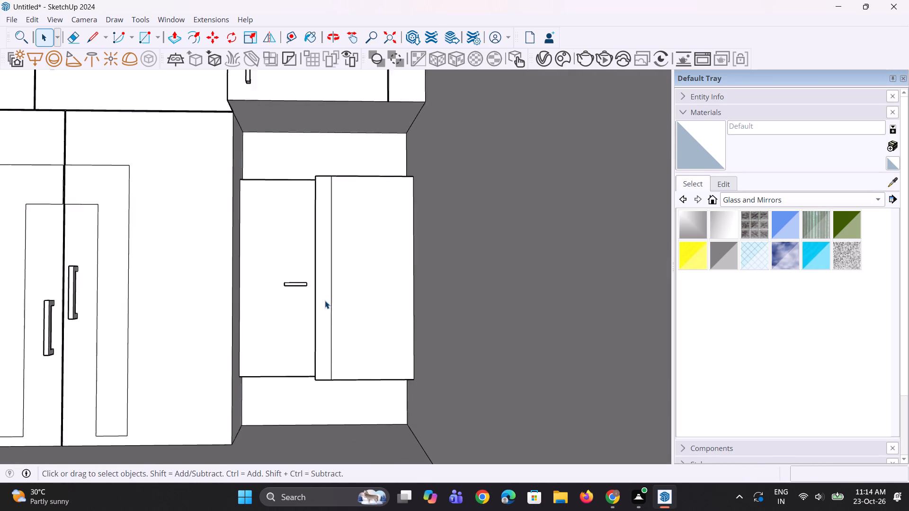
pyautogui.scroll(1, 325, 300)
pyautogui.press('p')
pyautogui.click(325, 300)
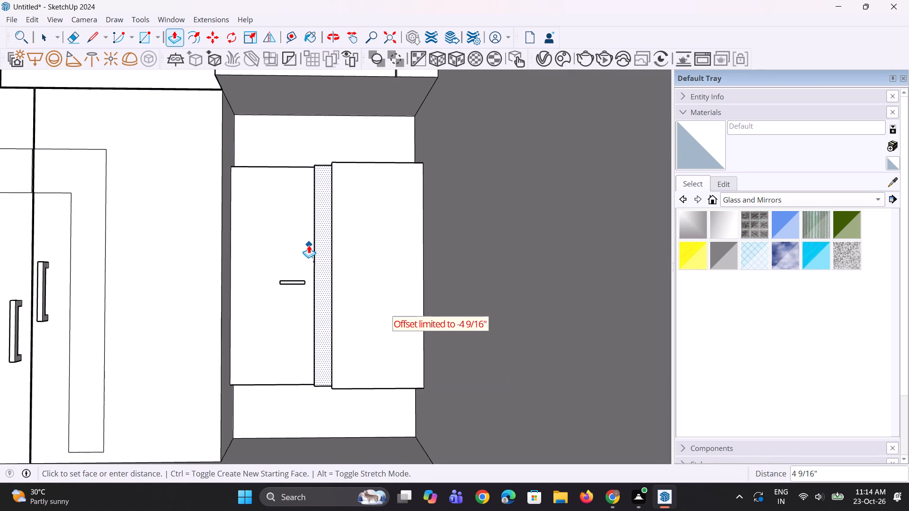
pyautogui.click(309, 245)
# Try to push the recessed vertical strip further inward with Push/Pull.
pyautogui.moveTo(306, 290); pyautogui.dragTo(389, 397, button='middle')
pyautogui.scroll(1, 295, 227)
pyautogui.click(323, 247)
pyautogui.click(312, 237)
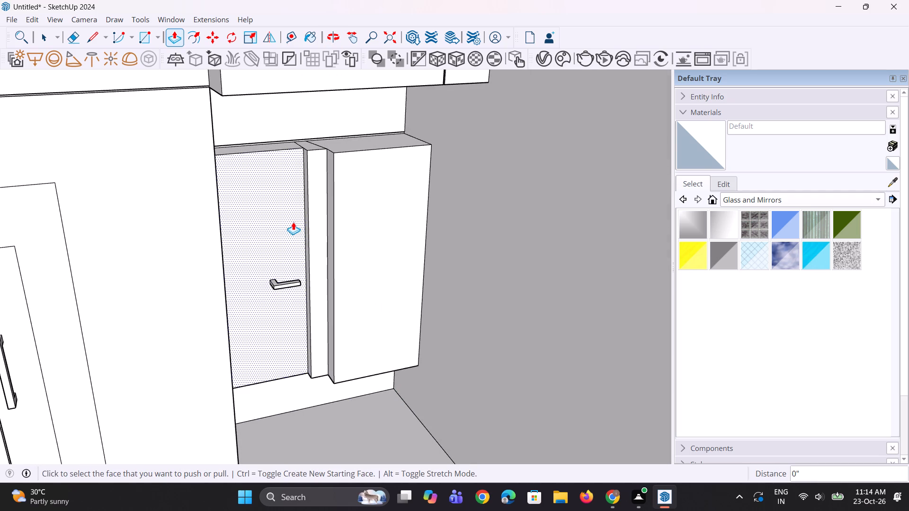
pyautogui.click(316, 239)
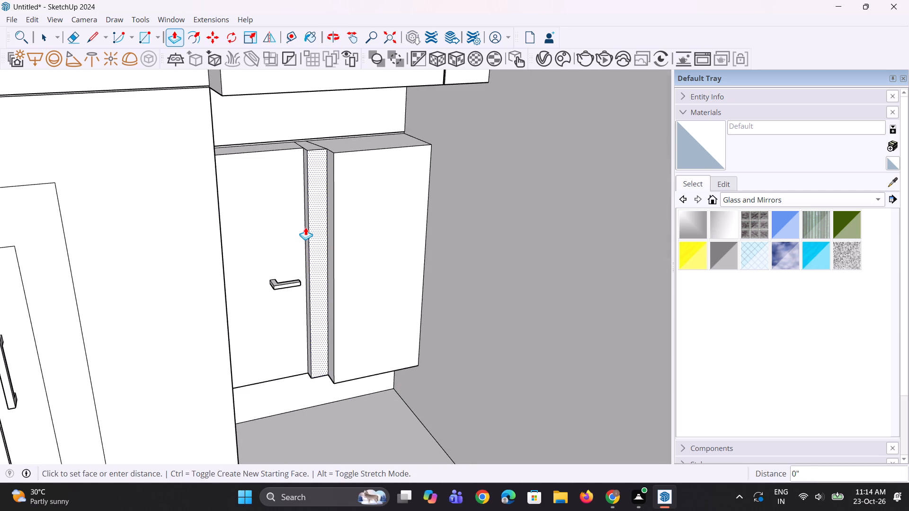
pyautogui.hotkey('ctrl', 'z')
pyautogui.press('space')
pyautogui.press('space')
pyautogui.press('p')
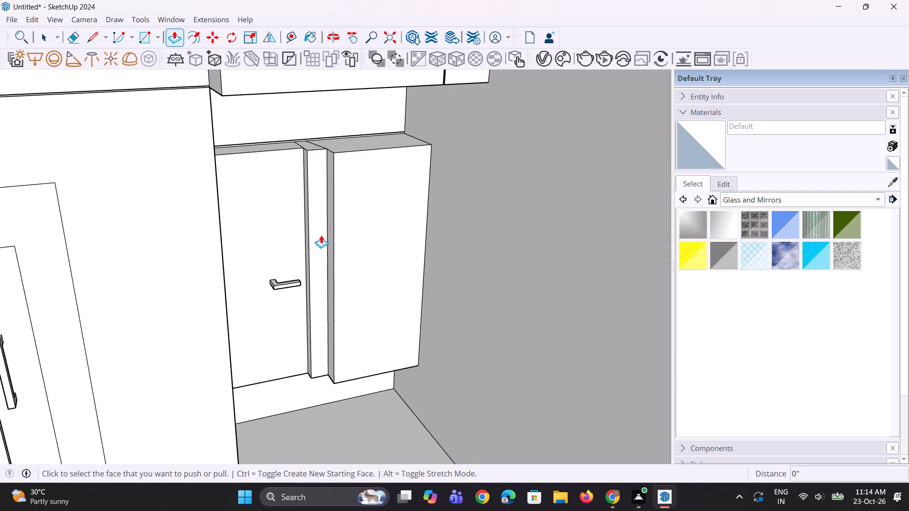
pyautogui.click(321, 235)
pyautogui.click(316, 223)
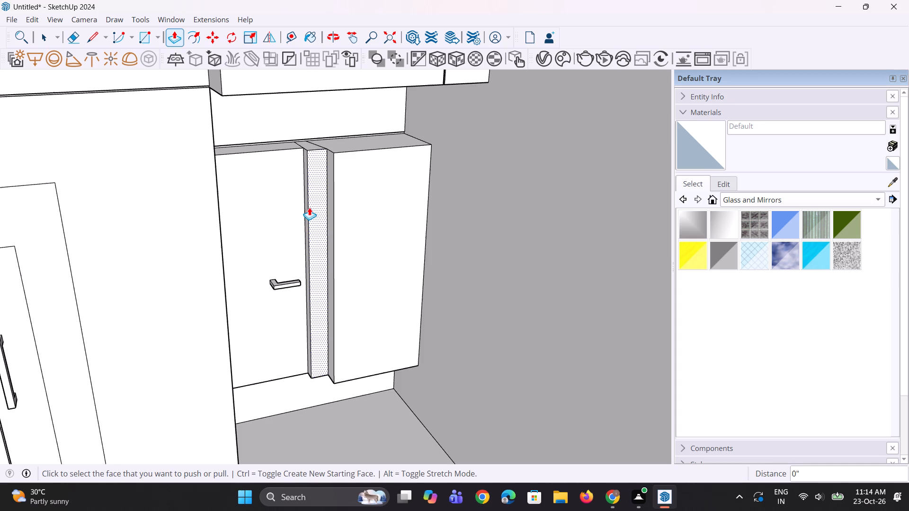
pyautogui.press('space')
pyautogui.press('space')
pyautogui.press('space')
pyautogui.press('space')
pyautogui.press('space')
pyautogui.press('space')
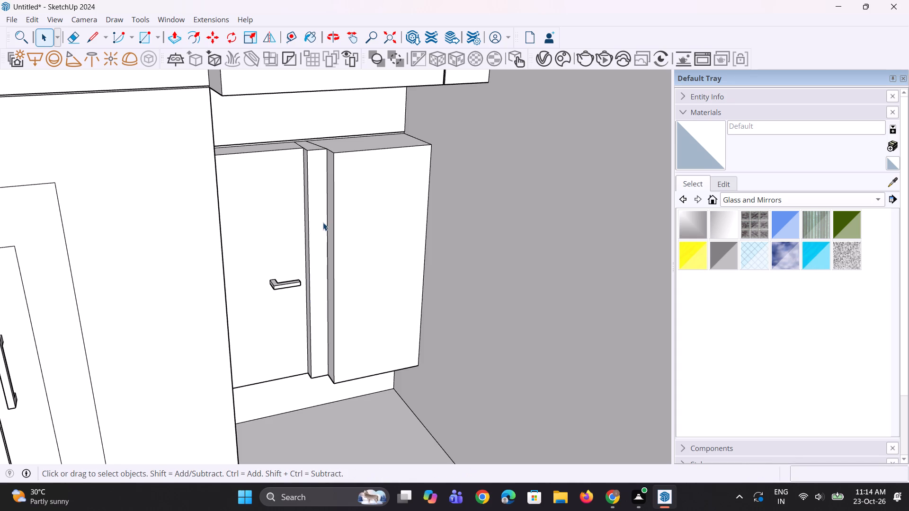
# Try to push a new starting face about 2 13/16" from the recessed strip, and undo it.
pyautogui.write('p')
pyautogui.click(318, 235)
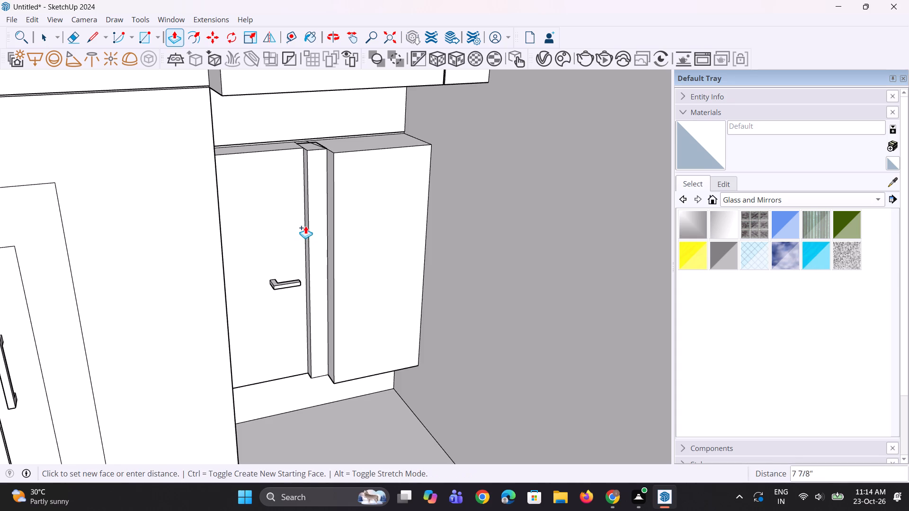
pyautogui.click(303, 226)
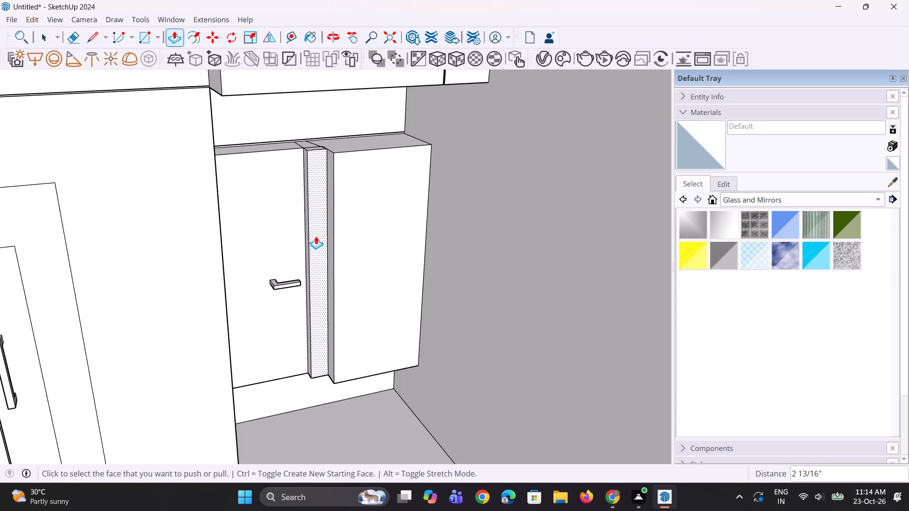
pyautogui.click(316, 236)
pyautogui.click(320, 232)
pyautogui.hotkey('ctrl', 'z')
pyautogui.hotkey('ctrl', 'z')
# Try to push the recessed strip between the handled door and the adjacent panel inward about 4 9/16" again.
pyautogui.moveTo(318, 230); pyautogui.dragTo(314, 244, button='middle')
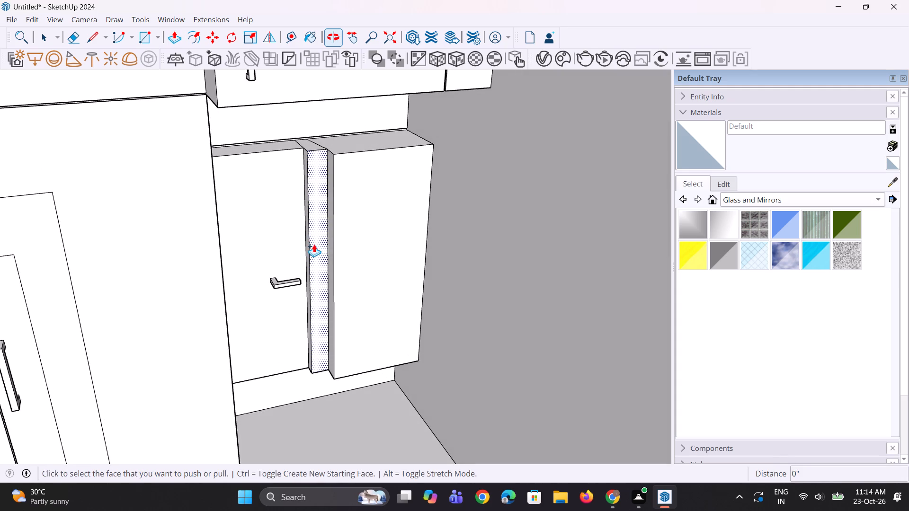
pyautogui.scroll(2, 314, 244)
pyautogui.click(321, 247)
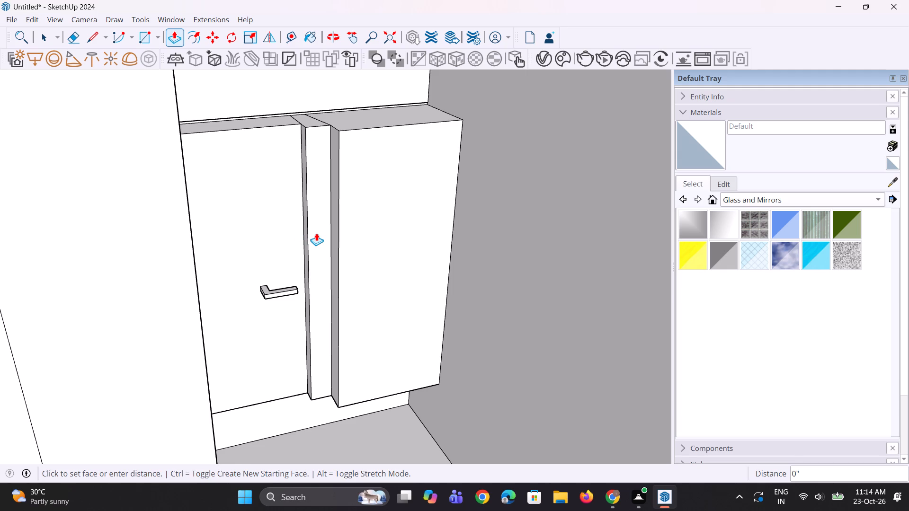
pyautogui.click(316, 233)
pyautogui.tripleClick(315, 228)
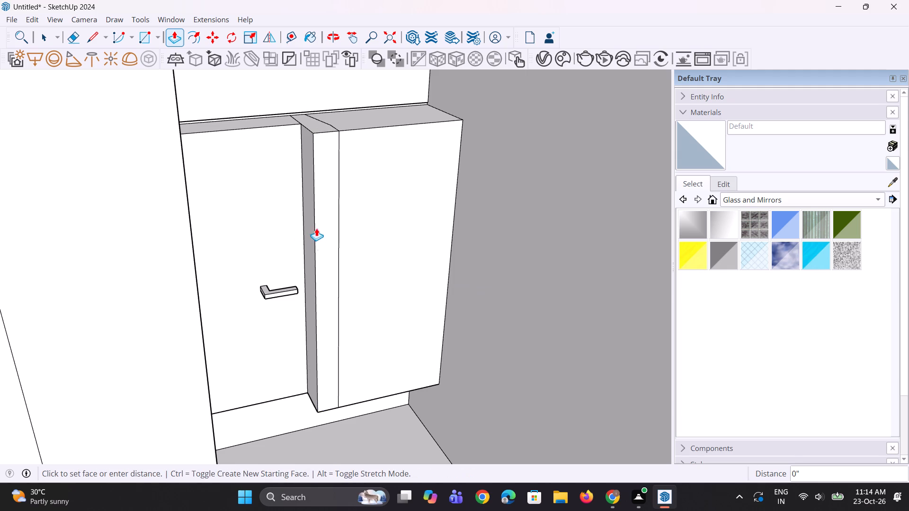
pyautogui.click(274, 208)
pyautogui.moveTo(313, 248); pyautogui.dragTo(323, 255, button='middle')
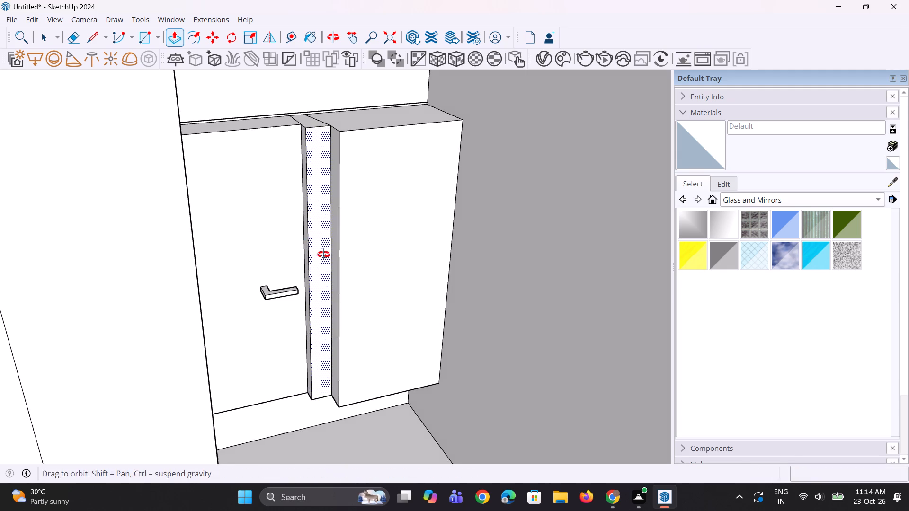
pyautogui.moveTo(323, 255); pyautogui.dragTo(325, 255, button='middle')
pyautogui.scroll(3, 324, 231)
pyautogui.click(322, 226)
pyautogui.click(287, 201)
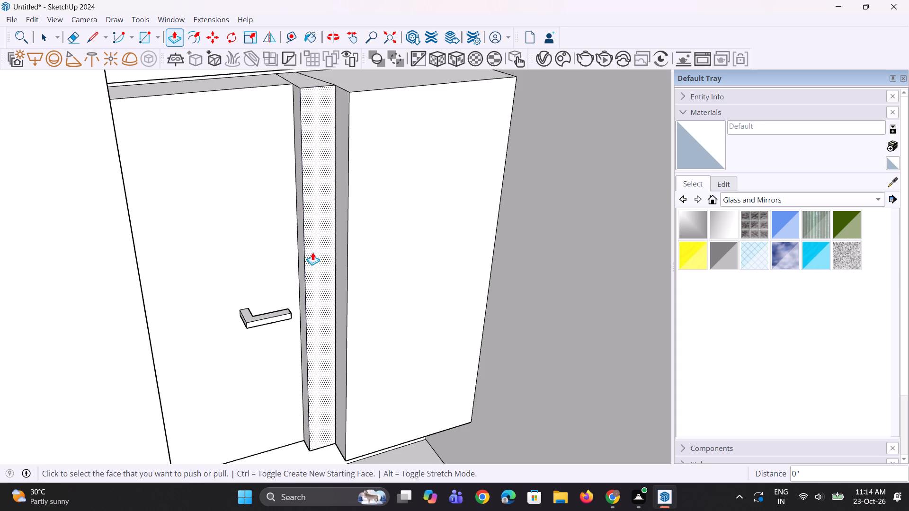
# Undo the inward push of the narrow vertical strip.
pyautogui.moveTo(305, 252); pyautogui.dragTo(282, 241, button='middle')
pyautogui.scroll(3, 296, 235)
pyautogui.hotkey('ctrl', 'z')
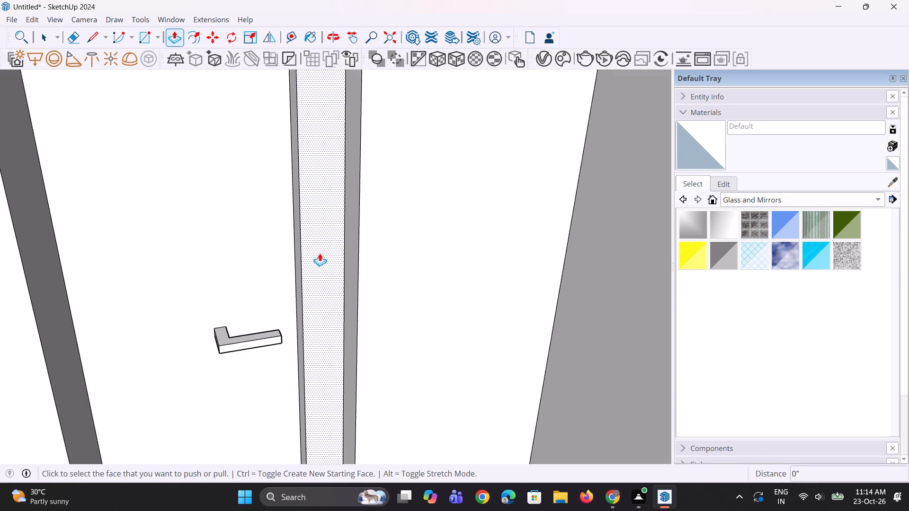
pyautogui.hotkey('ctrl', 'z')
# Offset the outline of the narrow vertical strip between the handled door and the adjacent panel inward to form a thin border.
pyautogui.scroll(-5, 299, 311)
pyautogui.moveTo(286, 277); pyautogui.dragTo(250, 238, button='middle')
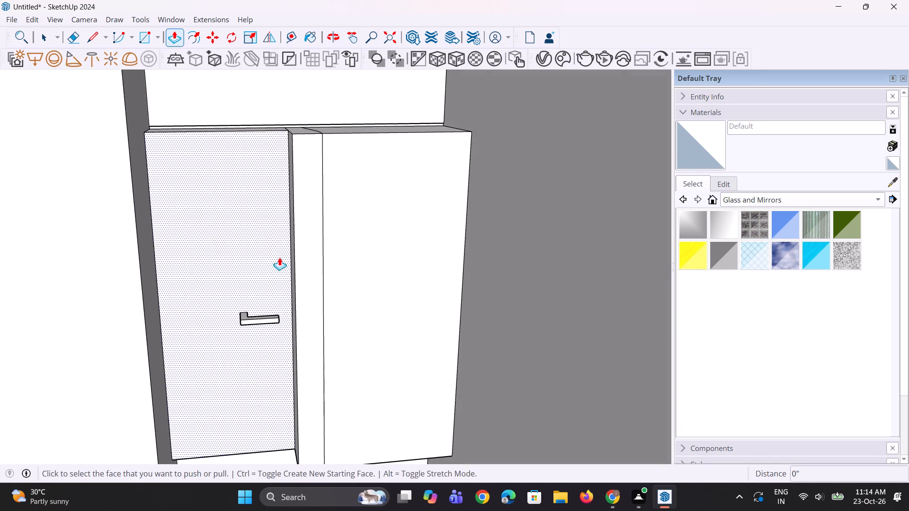
pyautogui.press('space')
pyautogui.press('space')
pyautogui.click(301, 271)
pyautogui.press('f')
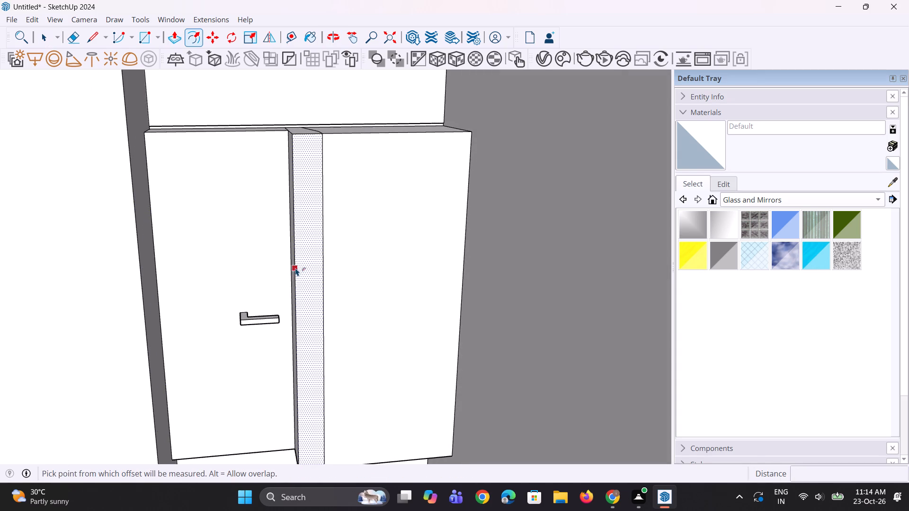
pyautogui.click(294, 268)
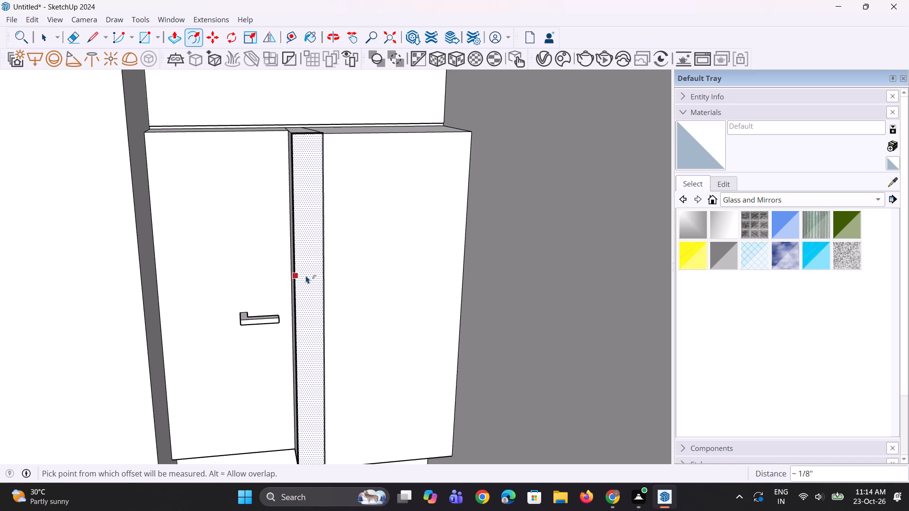
pyautogui.hotkey('ctrl', 'z')
pyautogui.click(297, 265)
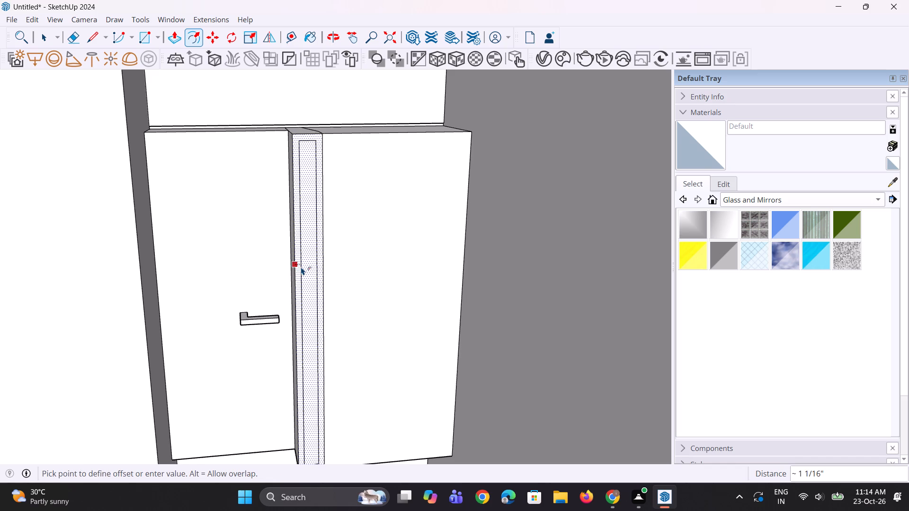
pyautogui.click(300, 267)
pyautogui.press('space')
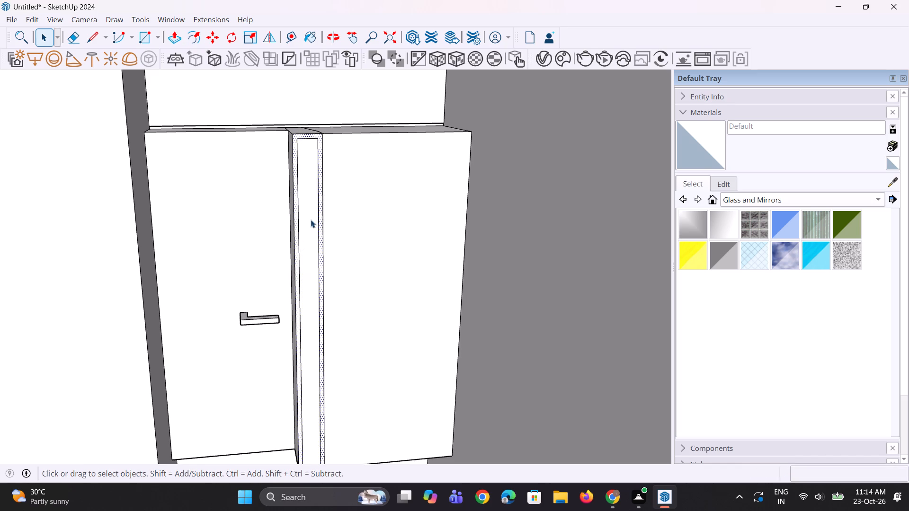
pyautogui.press('space')
pyautogui.scroll(-14, 242, 343)
pyautogui.click(369, 169)
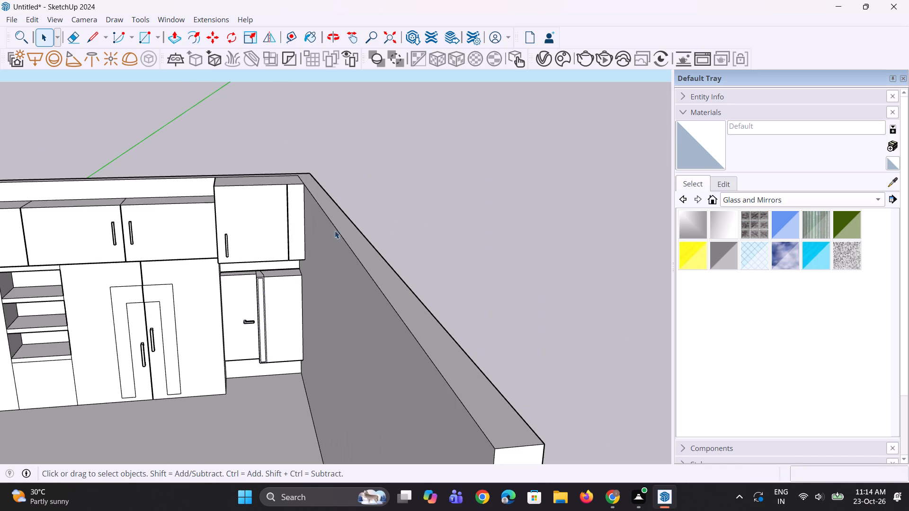
# Push the inner face of the bordered vertical strip inward about 1 11/16".
pyautogui.scroll(17, 285, 270)
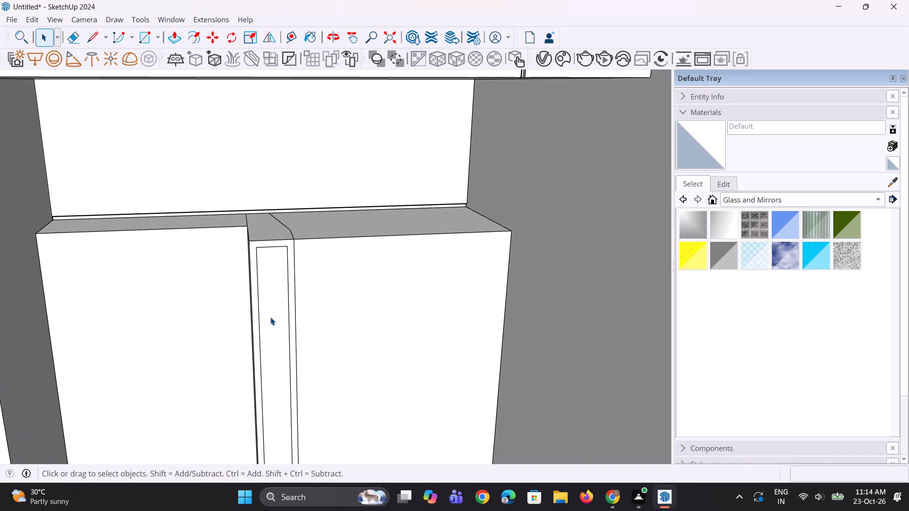
pyautogui.press('p')
pyautogui.click(274, 329)
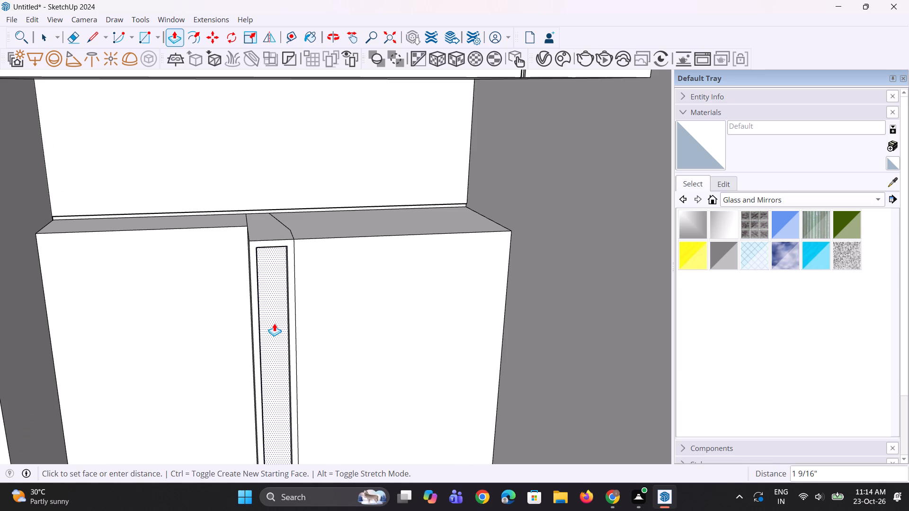
pyautogui.click(274, 323)
# Push the thin border face around the recessed vertical strip inward about 3/4".
pyautogui.scroll(-4, 273, 304)
pyautogui.moveTo(273, 305); pyautogui.dragTo(317, 286, button='middle')
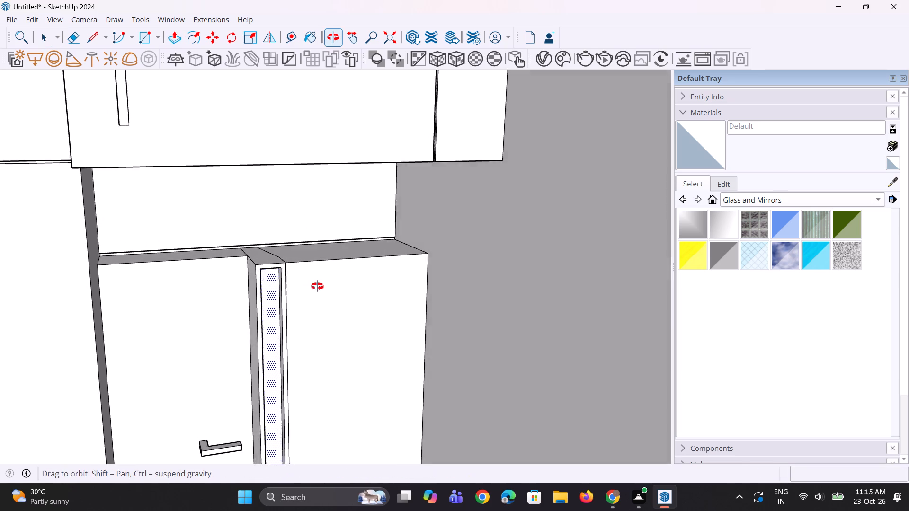
pyautogui.moveTo(317, 286); pyautogui.dragTo(330, 284, button='middle')
pyautogui.scroll(-5, 213, 356)
pyautogui.scroll(10, 265, 344)
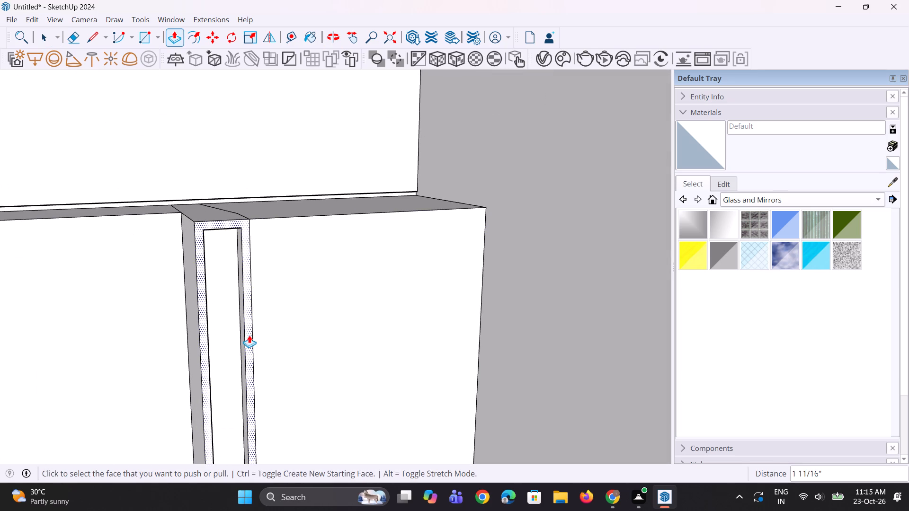
pyautogui.click(248, 335)
pyautogui.click(246, 332)
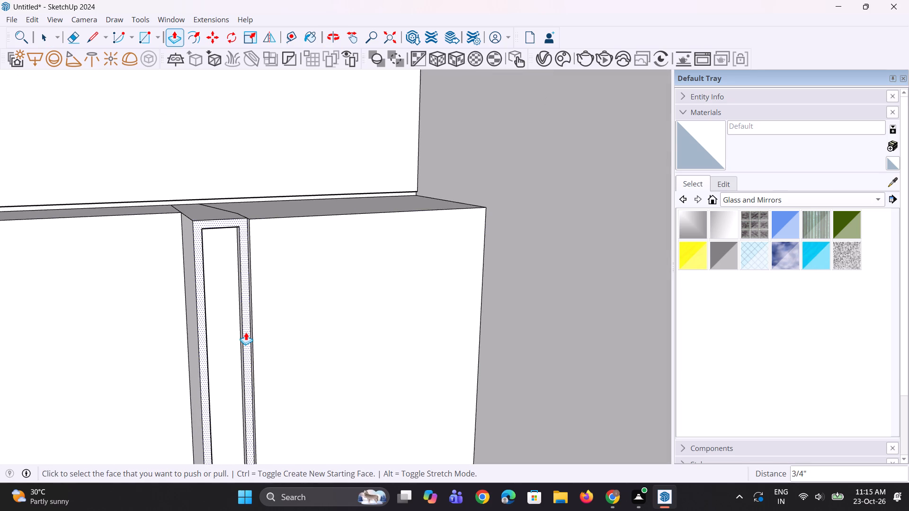
pyautogui.scroll(-10, 249, 346)
pyautogui.press('space')
pyautogui.moveTo(250, 344); pyautogui.dragTo(232, 332, button='middle')
pyautogui.press('space')
pyautogui.scroll(-8, 225, 334)
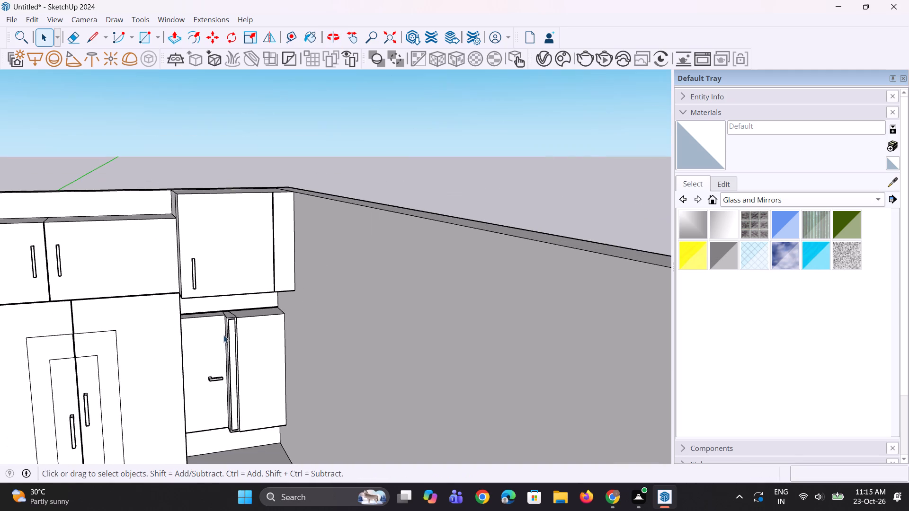
pyautogui.click(346, 147)
# Pull the base panel below the handled door and adjacent panel forward 1' 2 1/2".
pyautogui.middleClick(279, 264)
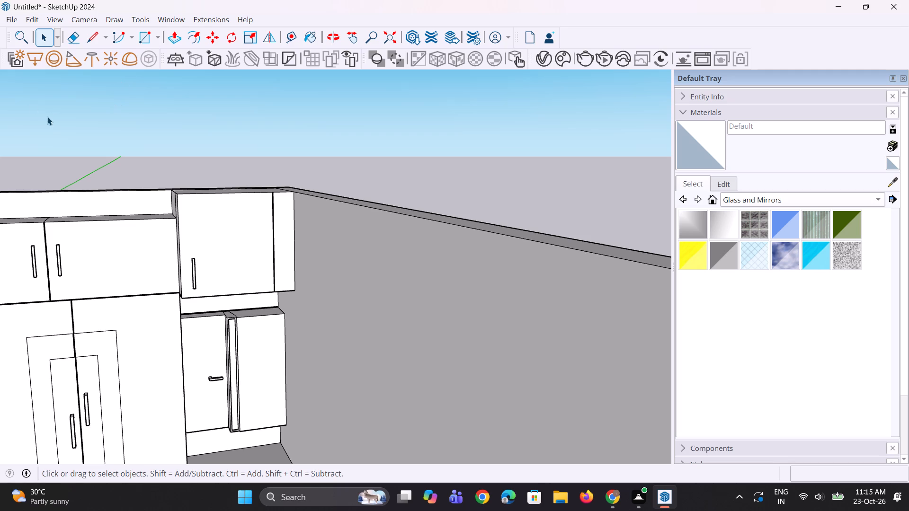
pyautogui.scroll(-3, 233, 161)
pyautogui.moveTo(252, 229); pyautogui.dragTo(228, 214, button='middle')
pyautogui.scroll(-2, 206, 278)
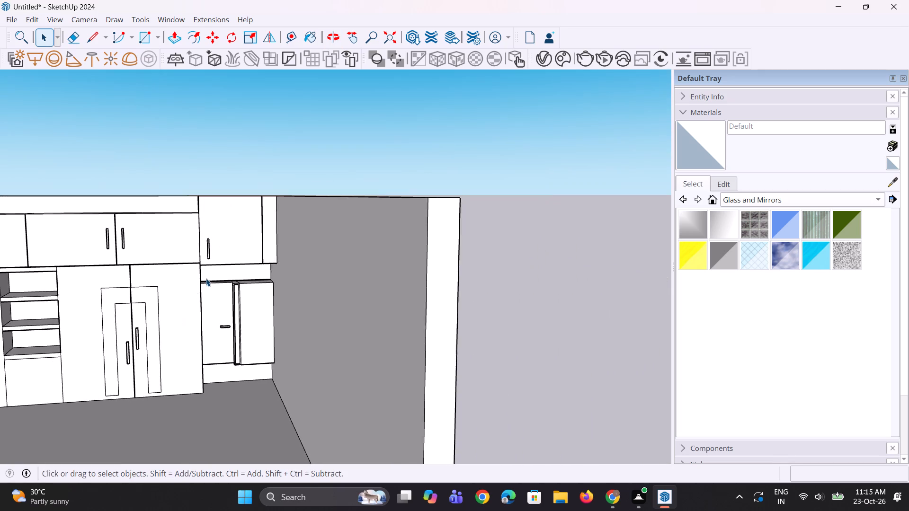
pyautogui.scroll(-1, 206, 278)
pyautogui.scroll(7, 205, 368)
pyautogui.moveTo(257, 365); pyautogui.dragTo(226, 346, button='middle')
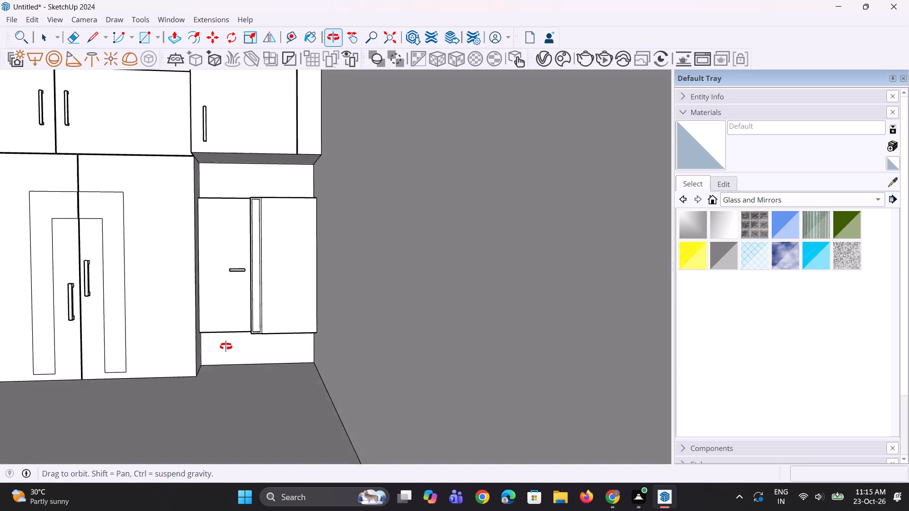
pyautogui.moveTo(226, 346); pyautogui.dragTo(208, 349, button='middle')
pyautogui.scroll(3, 236, 341)
pyautogui.press('p')
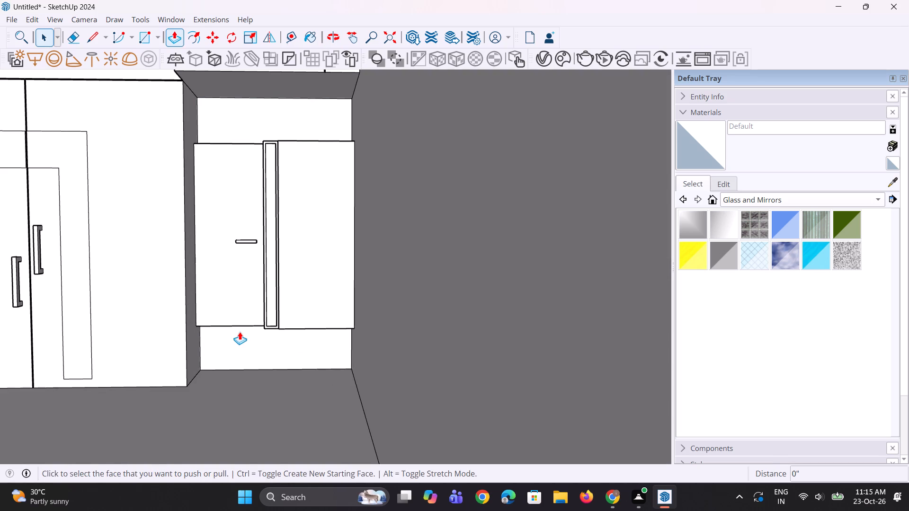
pyautogui.click(240, 334)
pyautogui.click(305, 313)
pyautogui.moveTo(232, 382); pyautogui.dragTo(234, 383, button='middle')
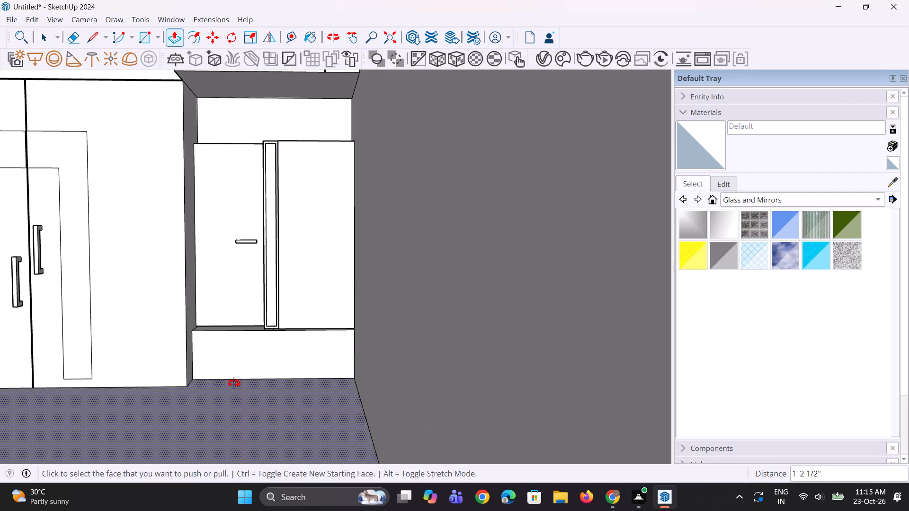
pyautogui.moveTo(234, 383); pyautogui.dragTo(248, 389, button='middle')
# Repeat the 1' 2 1/2" pull on the panel above the handled door and vertical strip.
pyautogui.scroll(-4, 247, 377)
pyautogui.doubleClick(268, 193)
pyautogui.moveTo(284, 242); pyautogui.dragTo(223, 258, button='middle')
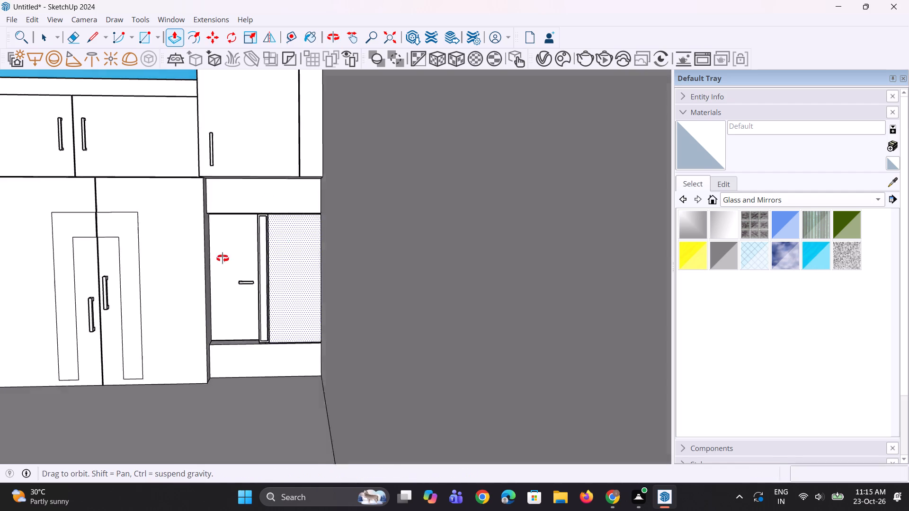
pyautogui.moveTo(223, 258); pyautogui.dragTo(313, 246, button='middle')
pyautogui.scroll(-5, 314, 238)
pyautogui.moveTo(283, 255); pyautogui.dragTo(283, 248, button='middle')
pyautogui.press('space')
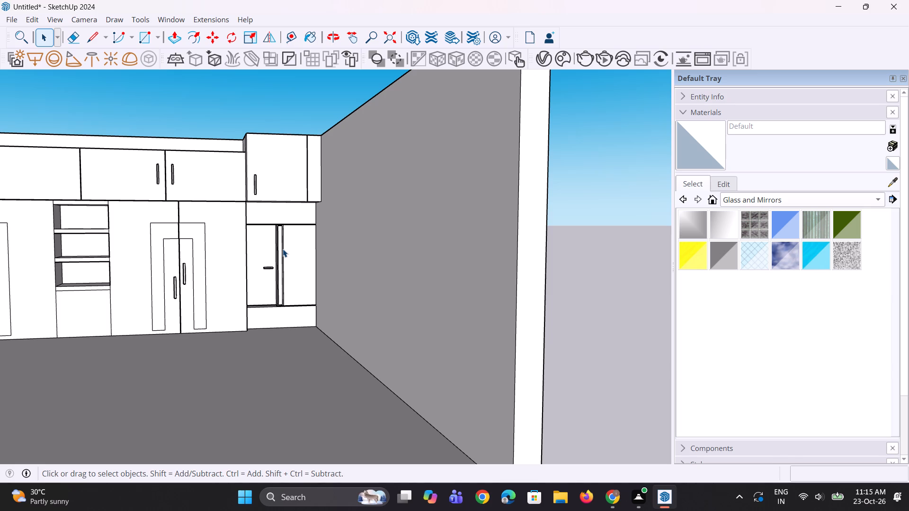
# Examine the nested pattern lines on the tall double doors and the overall back-wall cabinet layout.
pyautogui.scroll(3, 181, 194)
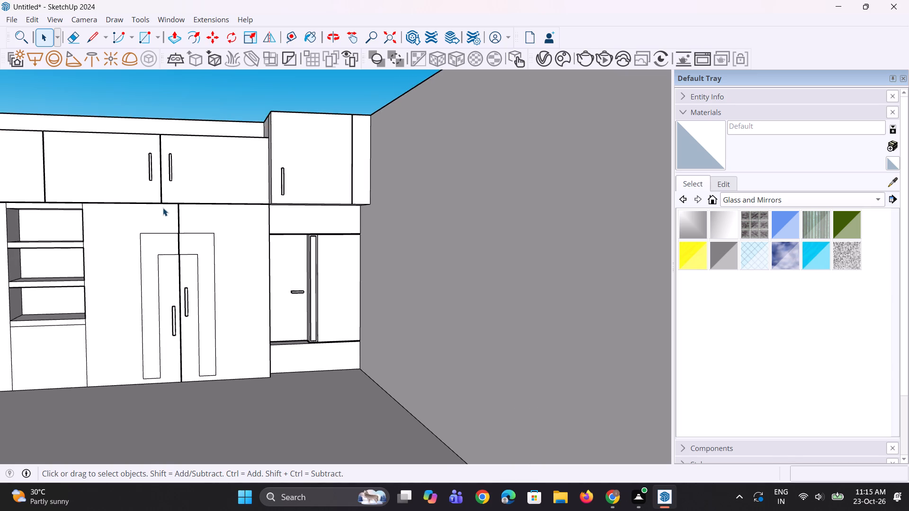
pyautogui.scroll(4, 160, 210)
pyautogui.click(163, 237)
pyautogui.scroll(1, 190, 242)
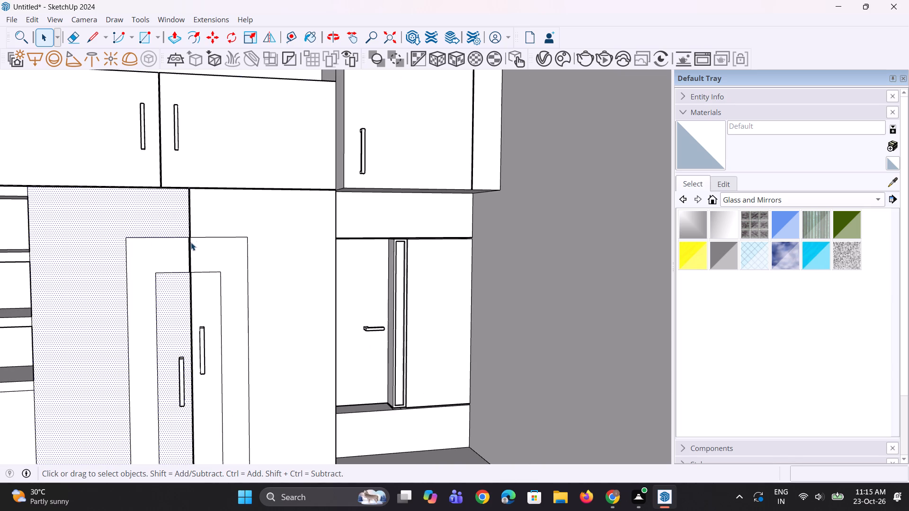
pyautogui.click(203, 238)
pyautogui.scroll(1, 171, 245)
pyautogui.scroll(-3, 284, 302)
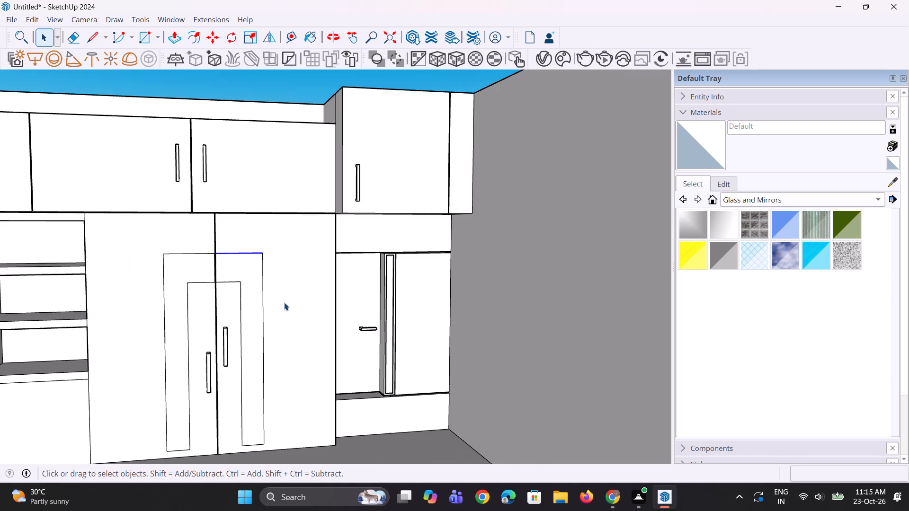
pyautogui.press('space')
pyautogui.press('space')
pyautogui.click(273, 95)
pyautogui.scroll(-2, 270, 282)
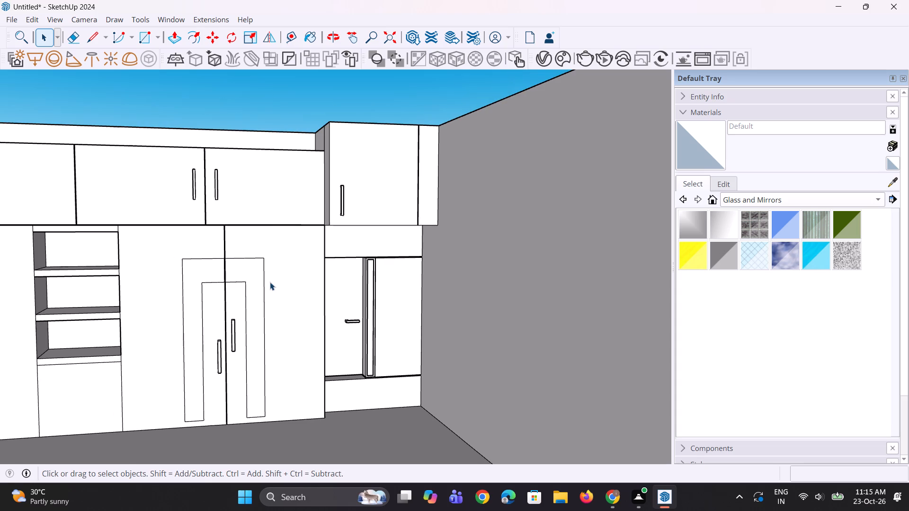
pyautogui.scroll(-5, 269, 282)
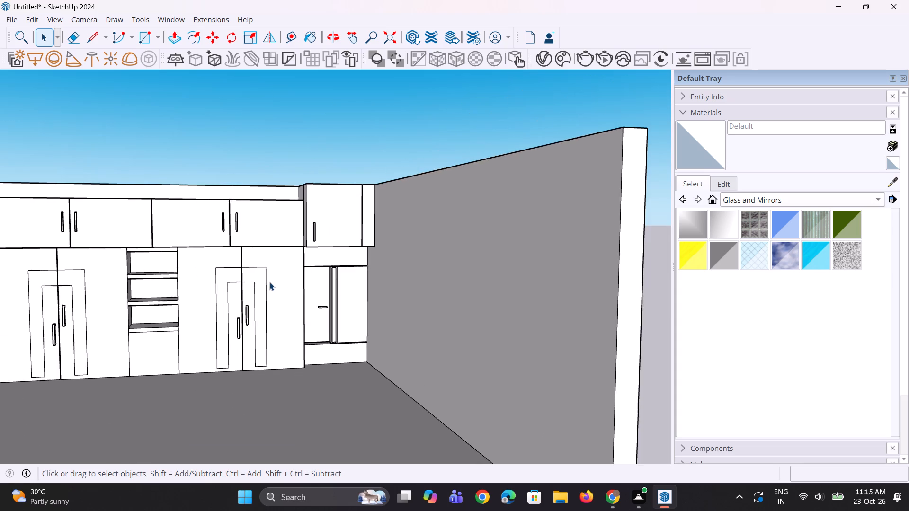
pyautogui.scroll(-3, 269, 282)
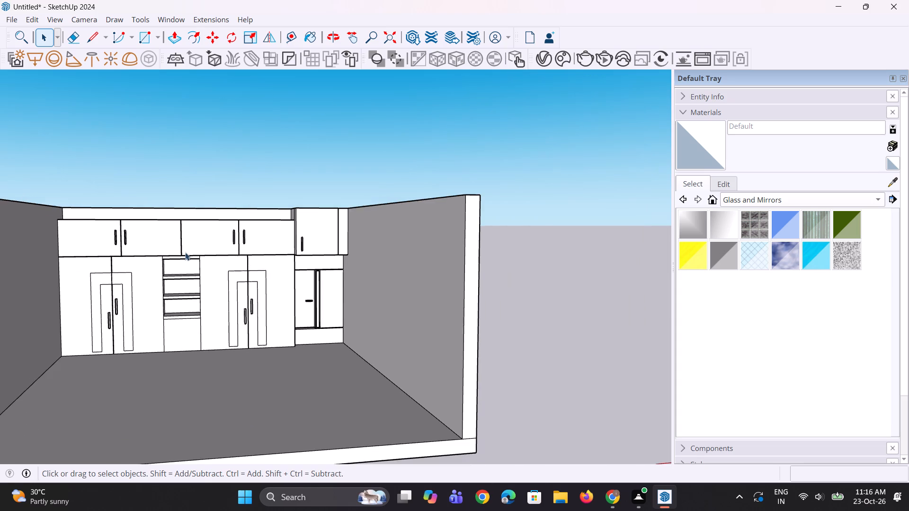
# Lower the ceiling face of the top open shelf compartment about 2 1/8" to thicken the board above it.
pyautogui.scroll(1, 182, 251)
pyautogui.moveTo(172, 238); pyautogui.dragTo(165, 188, button='middle')
pyautogui.scroll(10, 181, 262)
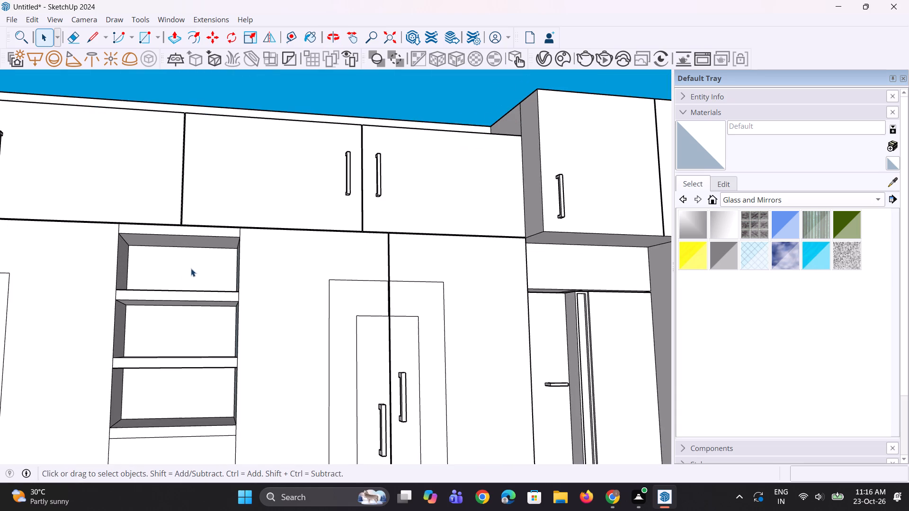
pyautogui.scroll(2, 191, 268)
pyautogui.press('p')
pyautogui.click(189, 238)
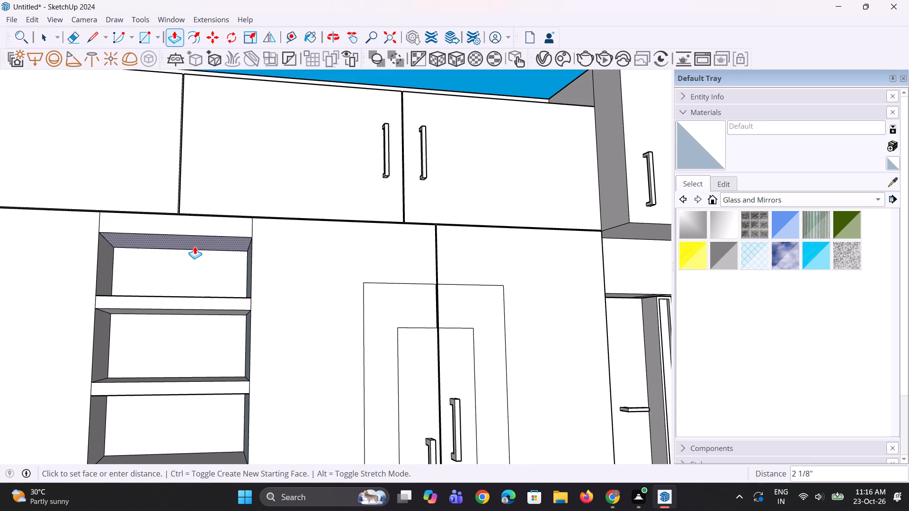
pyautogui.click(195, 246)
pyautogui.moveTo(230, 280); pyautogui.dragTo(227, 384, button='middle')
pyautogui.scroll(-4, 223, 340)
pyautogui.moveTo(217, 346); pyautogui.dragTo(204, 336, button='middle')
pyautogui.scroll(1, 187, 345)
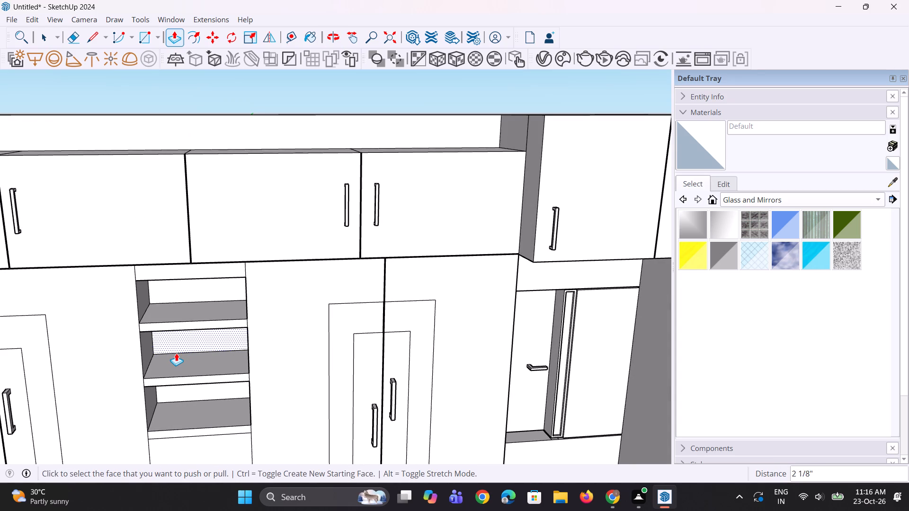
# Import the Flower+Arrangement model from Downloads and place it in front of the tall double doors on the back wall.
pyautogui.click(18, 18)
pyautogui.click(47, 180)
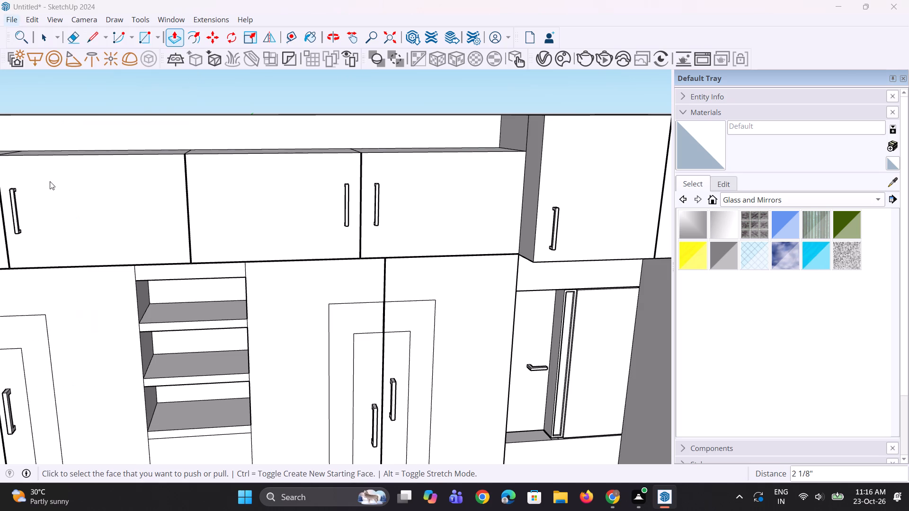
pyautogui.click(36, 175)
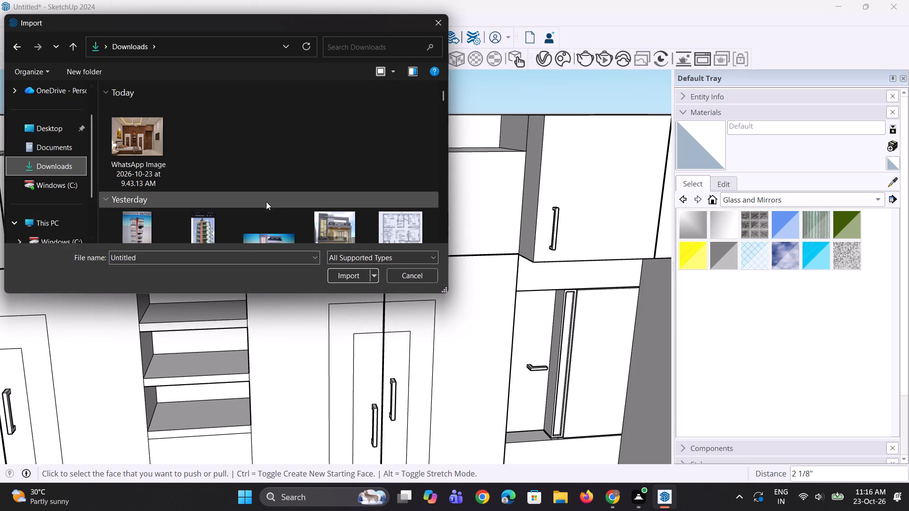
pyautogui.scroll(-4, 218, 198)
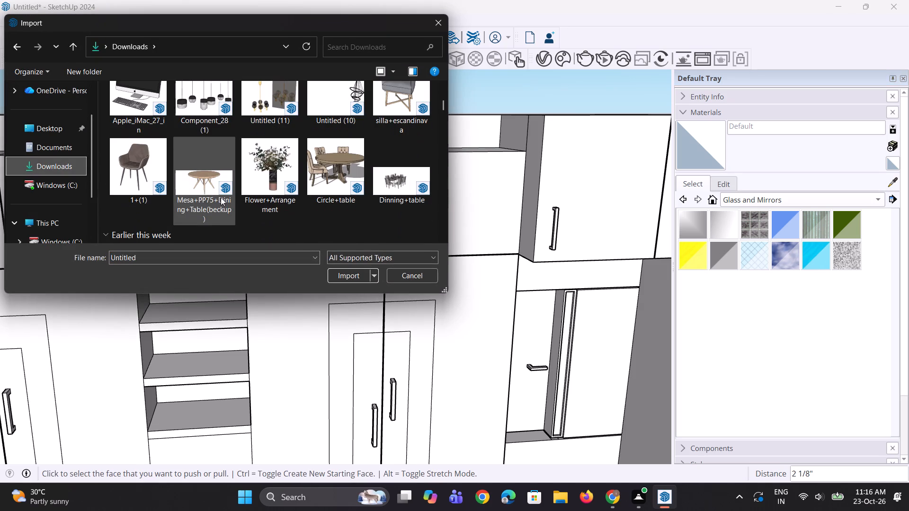
pyautogui.moveTo(260, 170); pyautogui.dragTo(434, 359)
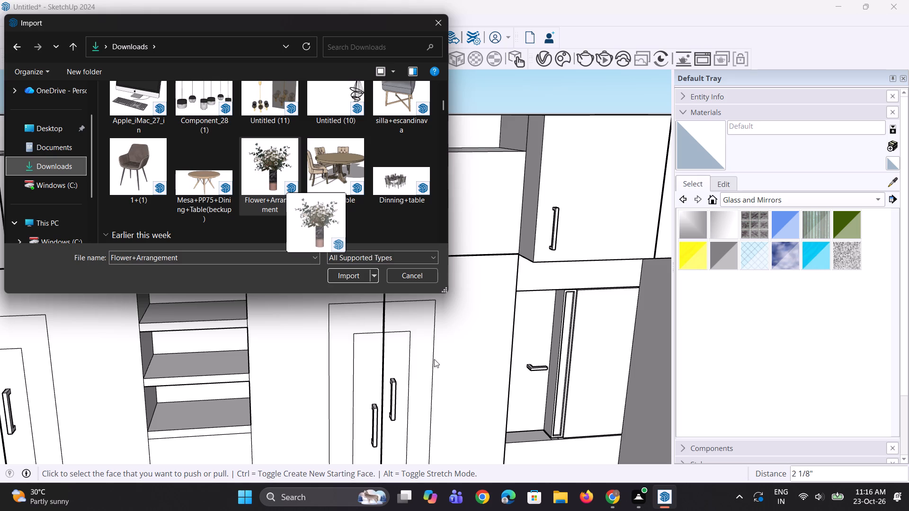
pyautogui.moveTo(434, 359); pyautogui.dragTo(452, 358)
# Import the Green+Leaves framed picture set from Downloads and place it outside the room, beyond the side wall.
pyautogui.scroll(-3, 471, 324)
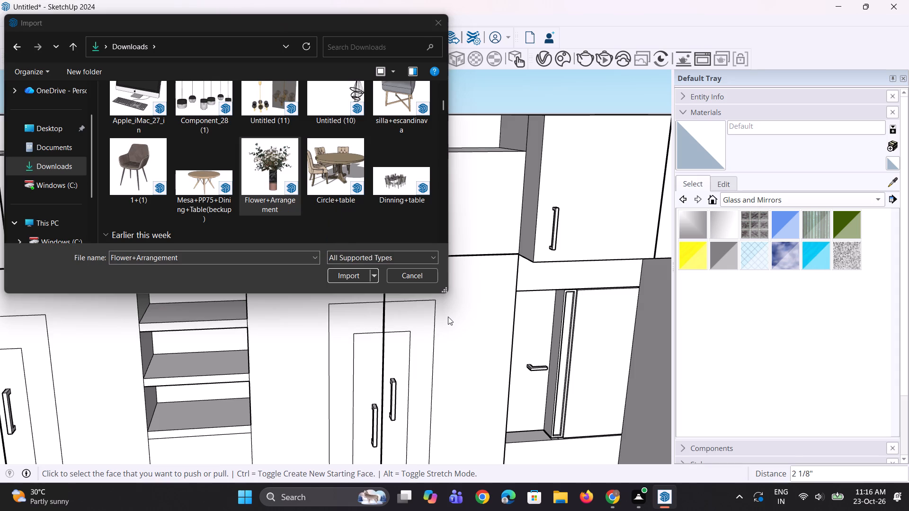
pyautogui.scroll(-3, 442, 321)
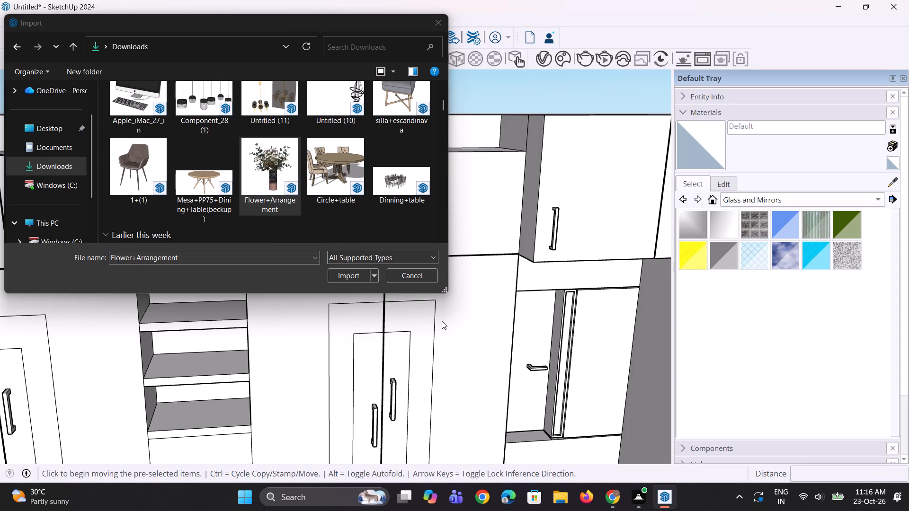
pyautogui.scroll(-3, 442, 321)
pyautogui.moveTo(442, 321); pyautogui.dragTo(464, 308, button='middle')
pyautogui.scroll(-3, 464, 306)
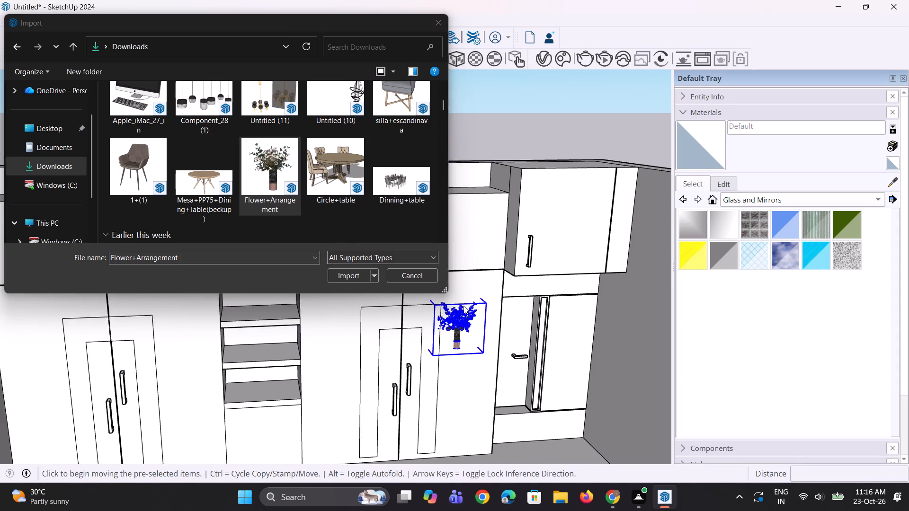
pyautogui.scroll(-11, 447, 296)
pyautogui.scroll(-4, 405, 185)
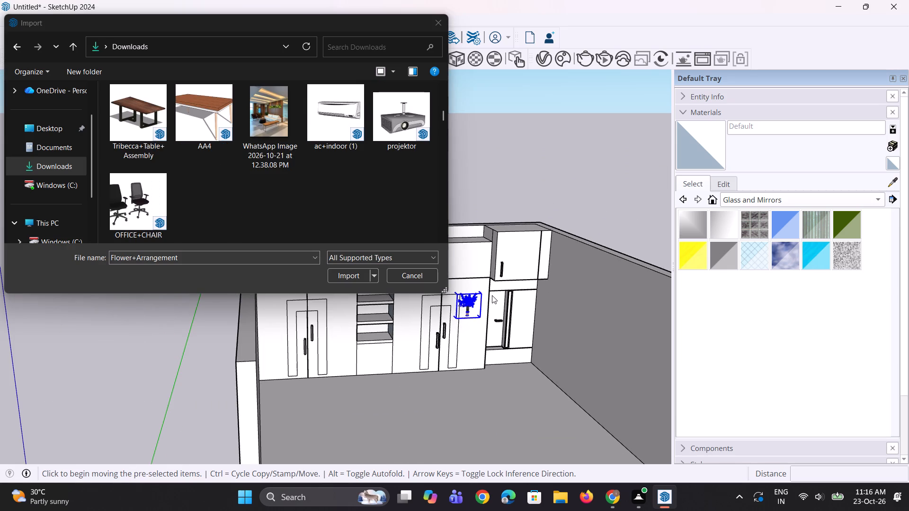
pyautogui.scroll(-11, 492, 297)
pyautogui.scroll(4, 493, 304)
pyautogui.scroll(2, 312, 182)
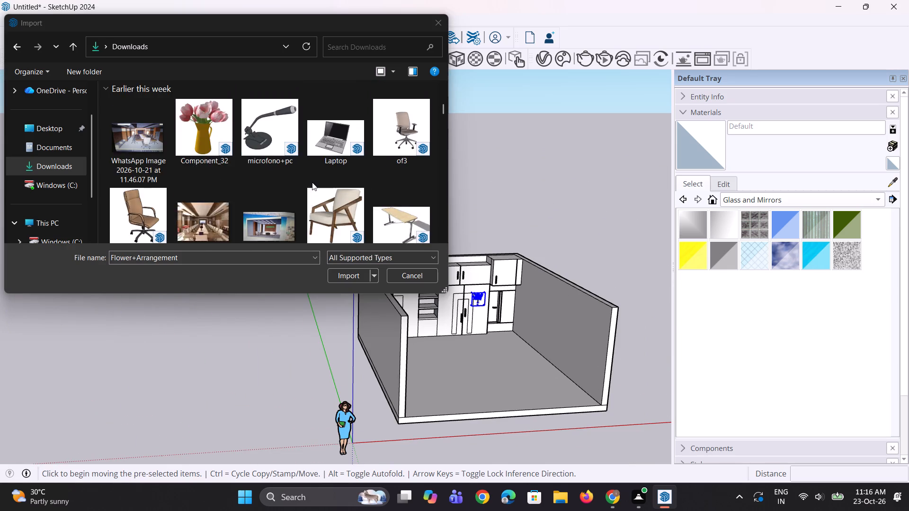
pyautogui.scroll(4, 312, 182)
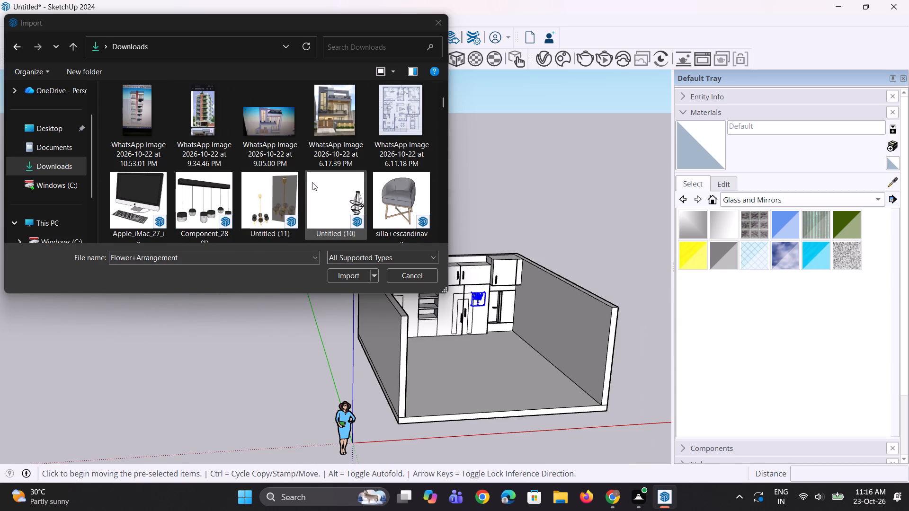
pyautogui.scroll(1, 309, 174)
pyautogui.scroll(-1, 313, 175)
pyautogui.scroll(-2, 281, 152)
pyautogui.scroll(-3, 240, 167)
pyautogui.scroll(3, 237, 129)
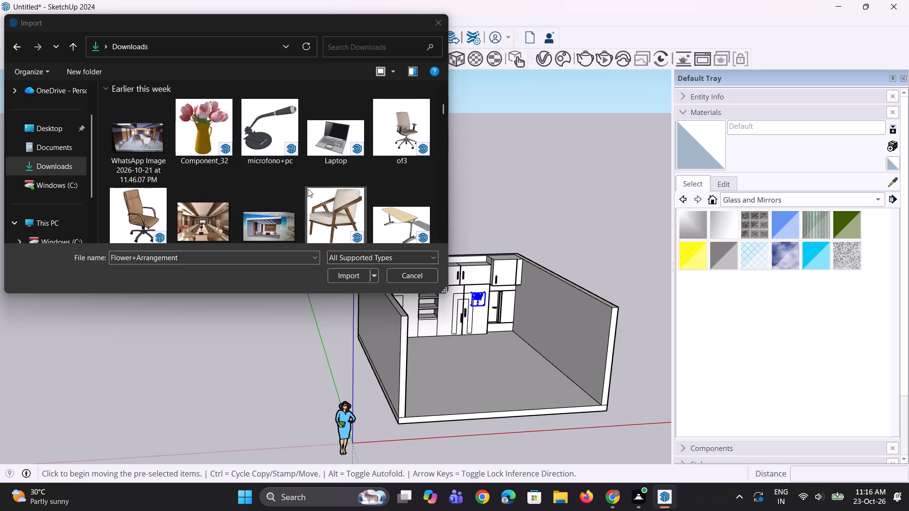
pyautogui.scroll(-2, 326, 164)
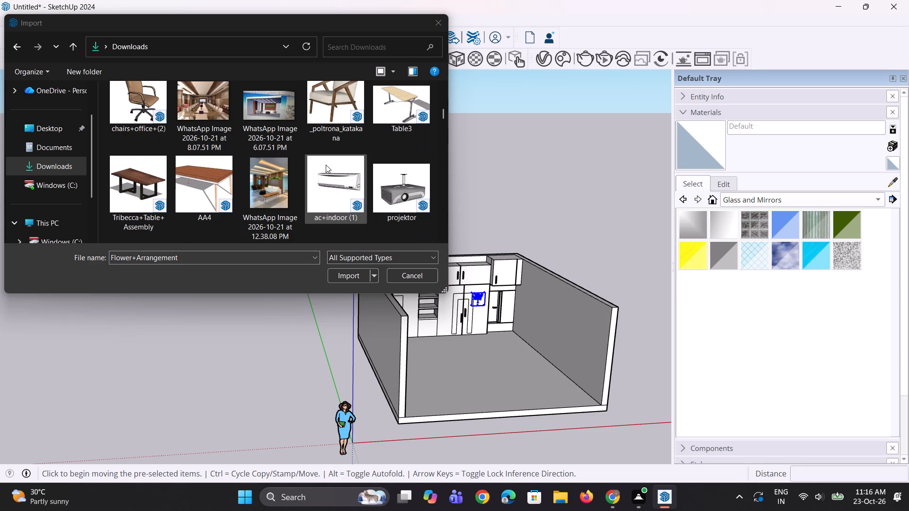
pyautogui.scroll(-2, 326, 165)
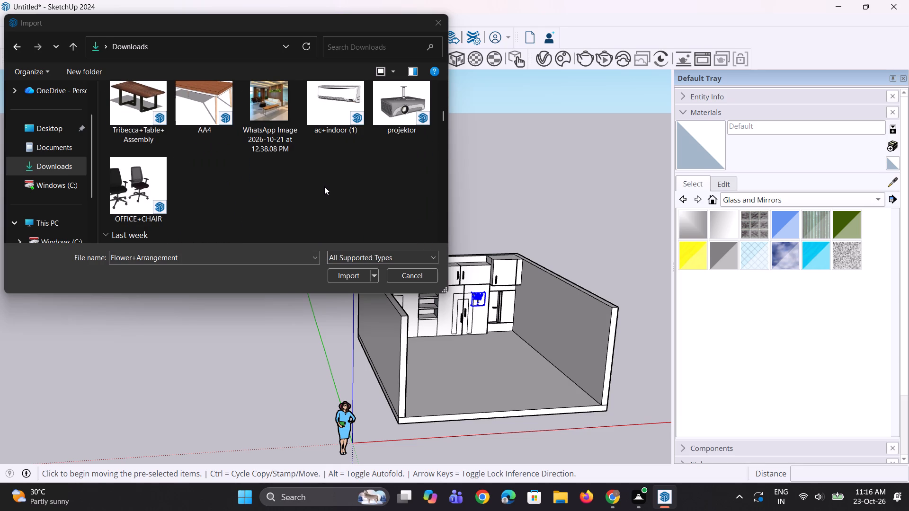
pyautogui.scroll(-1, 324, 186)
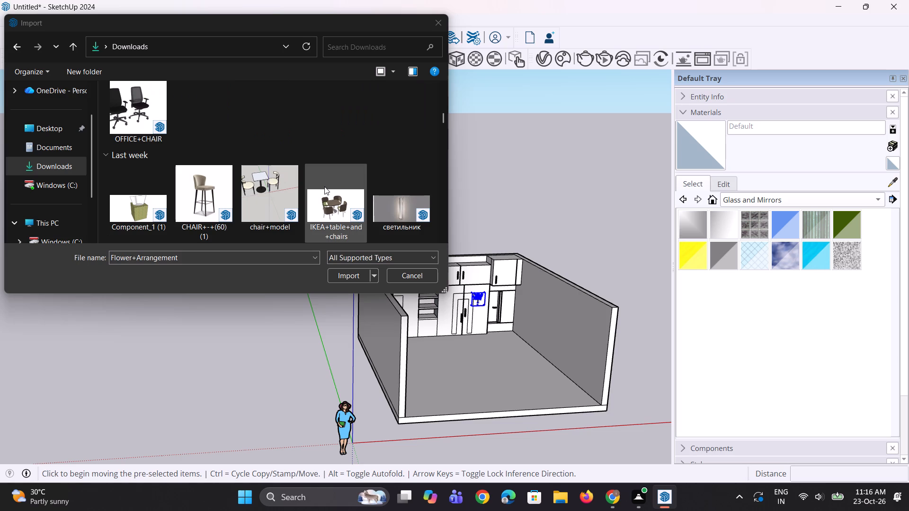
pyautogui.scroll(-1, 324, 187)
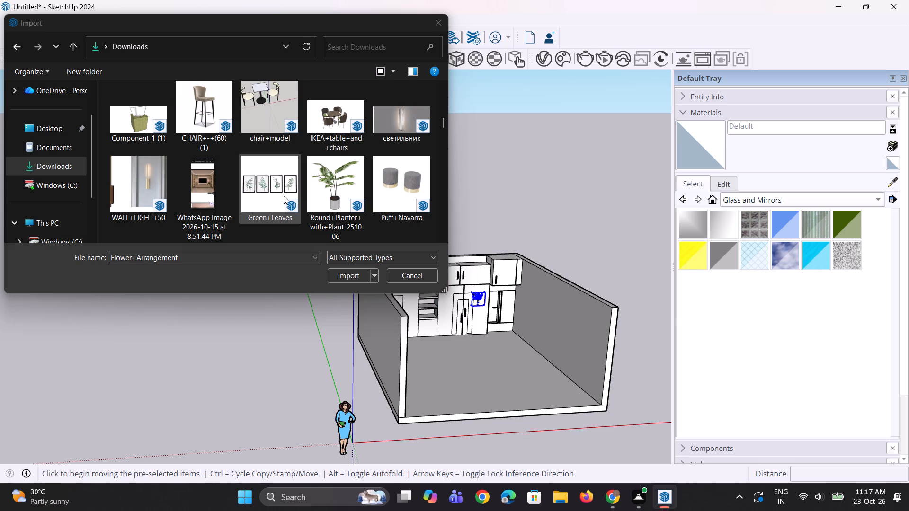
pyautogui.scroll(-2, 284, 196)
pyautogui.scroll(2, 284, 196)
pyautogui.moveTo(264, 108); pyautogui.dragTo(412, 205)
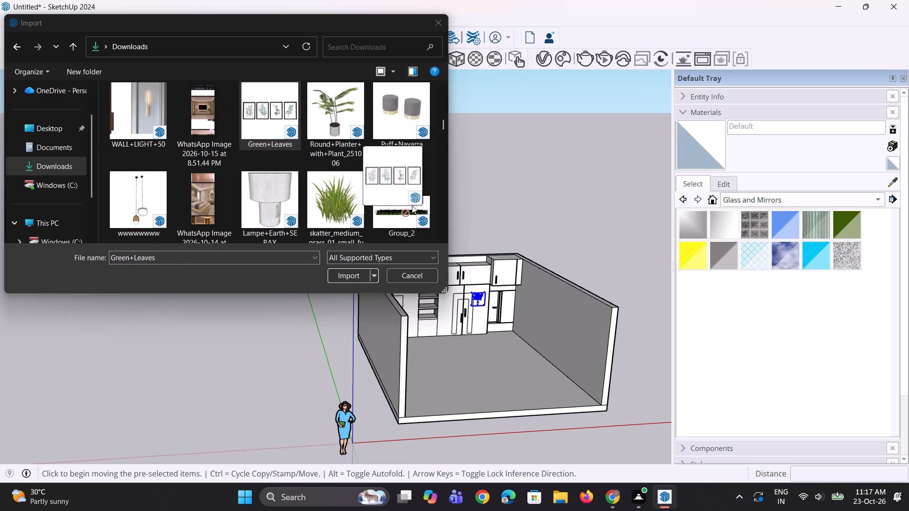
pyautogui.moveTo(412, 205); pyautogui.dragTo(612, 277)
# Import the 00000871-book1 model and place it outside the room beside the framed leaf pictures.
pyautogui.scroll(-1, 342, 210)
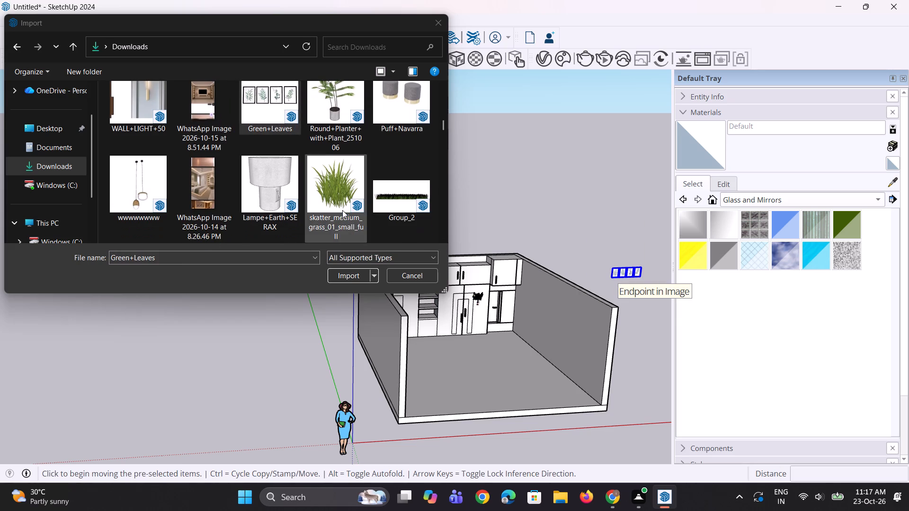
pyautogui.scroll(-3, 312, 167)
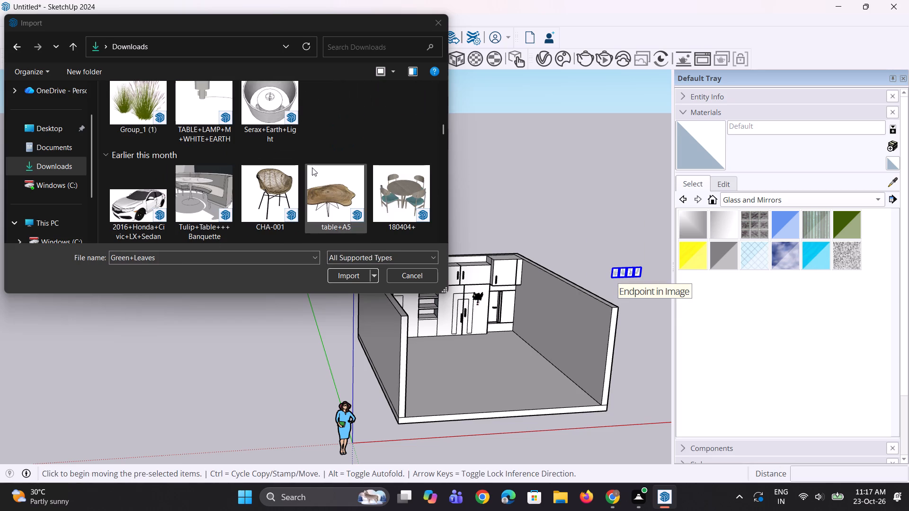
pyautogui.scroll(-3, 281, 177)
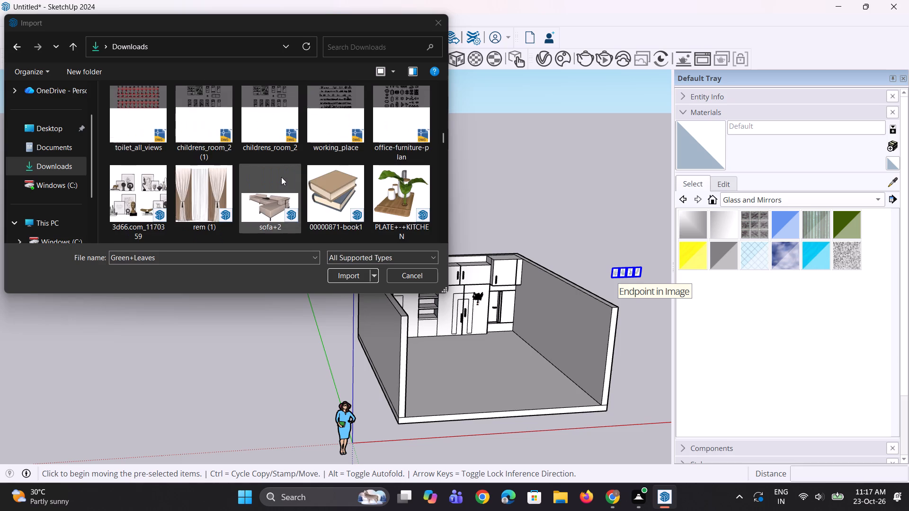
pyautogui.scroll(-2, 281, 177)
pyautogui.scroll(2, 281, 177)
pyautogui.moveTo(320, 190); pyautogui.dragTo(597, 269)
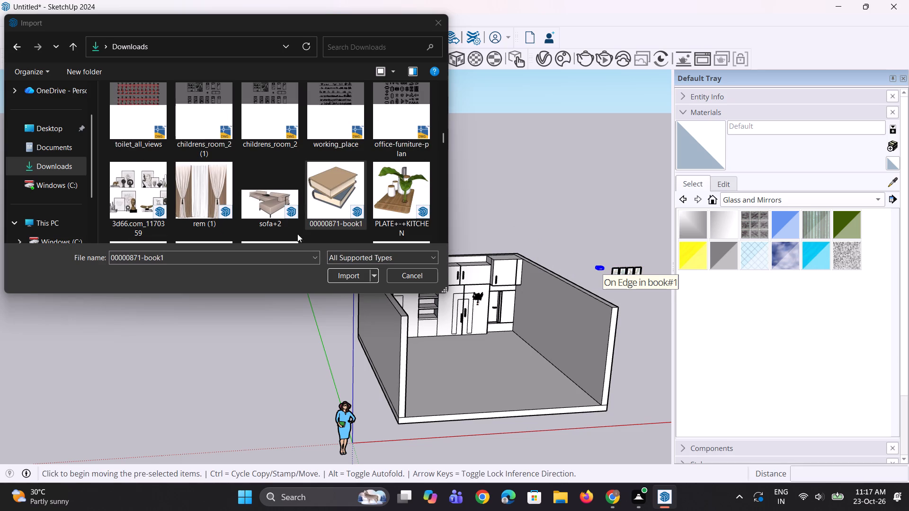
# Import the X1 black-and-gold wall art model and place it behind the room.
pyautogui.scroll(-3, 281, 188)
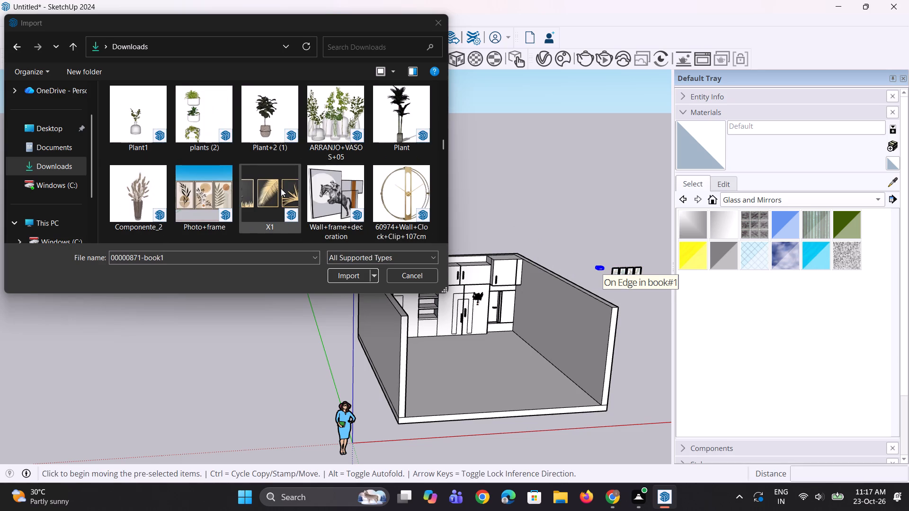
pyautogui.scroll(-1, 281, 188)
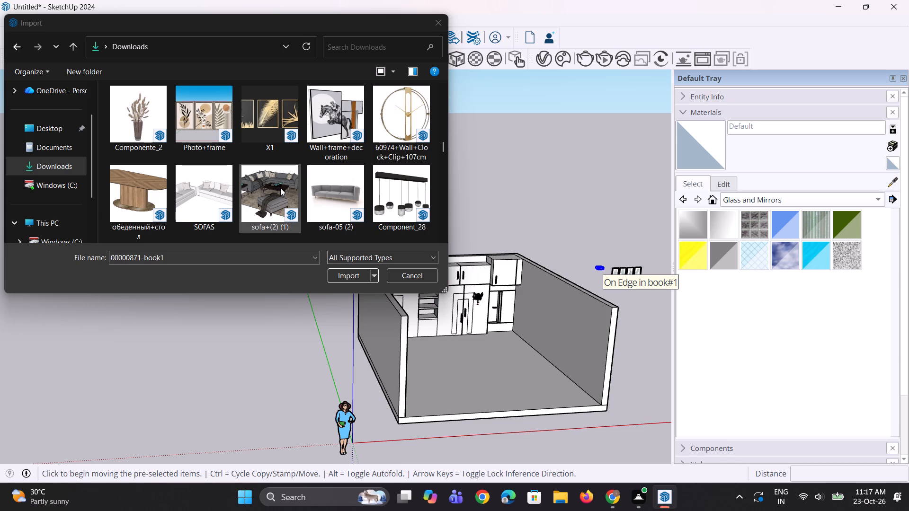
pyautogui.moveTo(254, 98); pyautogui.dragTo(553, 232)
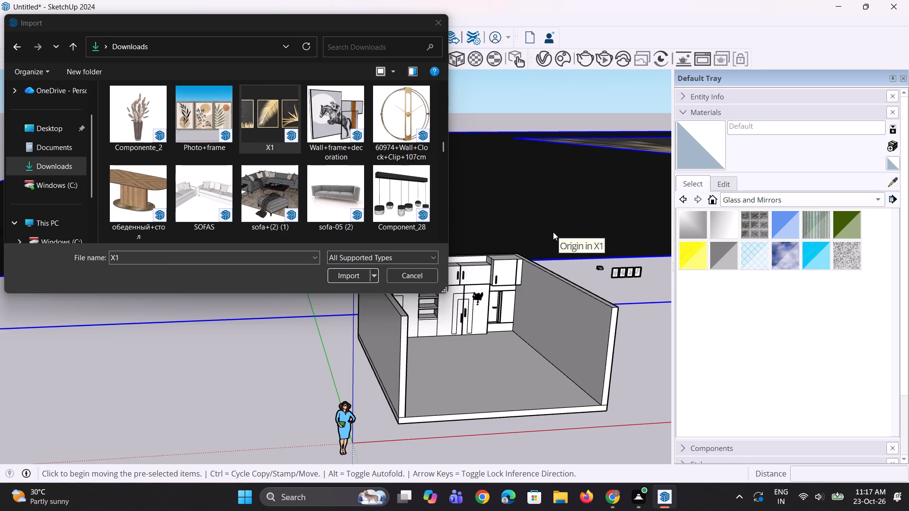
pyautogui.click(553, 232)
# Import the Porcelain+jar model and place it just outside the front end of the side wall.
pyautogui.scroll(-2, 313, 203)
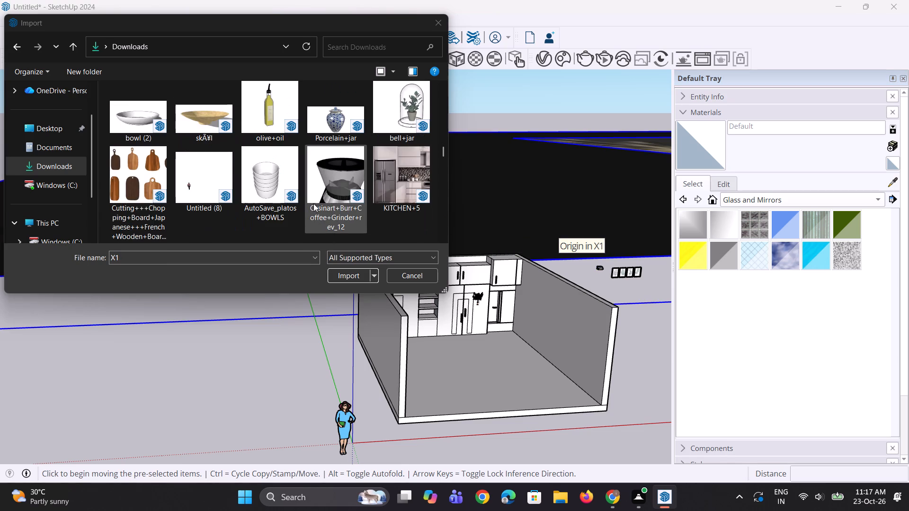
pyautogui.scroll(1, 313, 203)
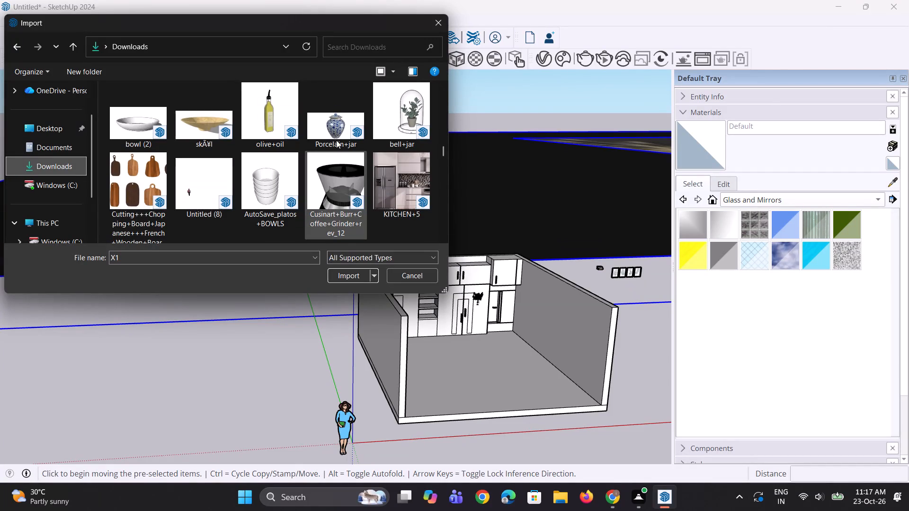
pyautogui.moveTo(335, 123); pyautogui.dragTo(615, 351)
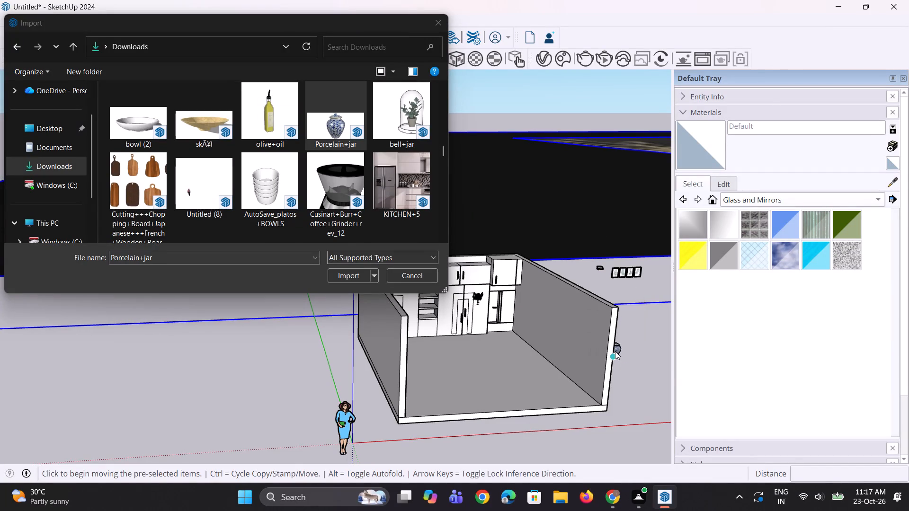
# Import the books and Lamp+10 (1) models and place them side by side on the room floor.
pyautogui.scroll(-3, 312, 175)
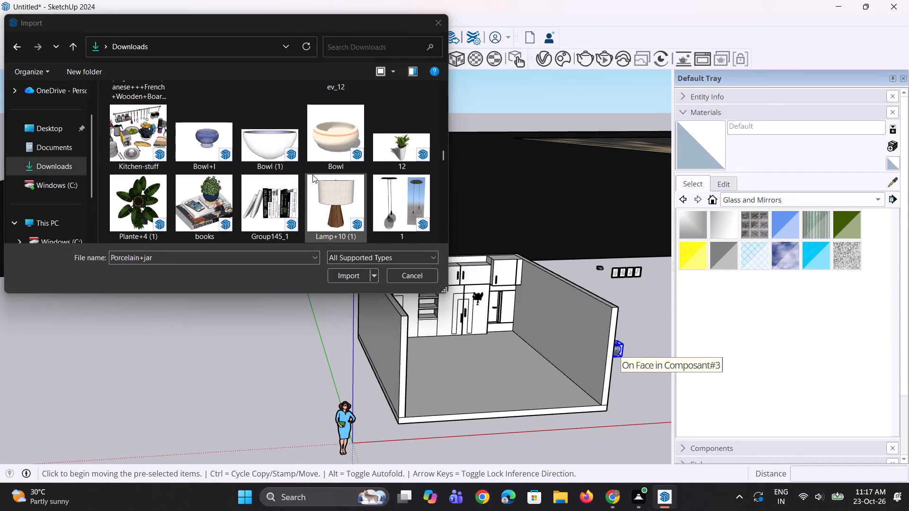
pyautogui.scroll(-1, 228, 206)
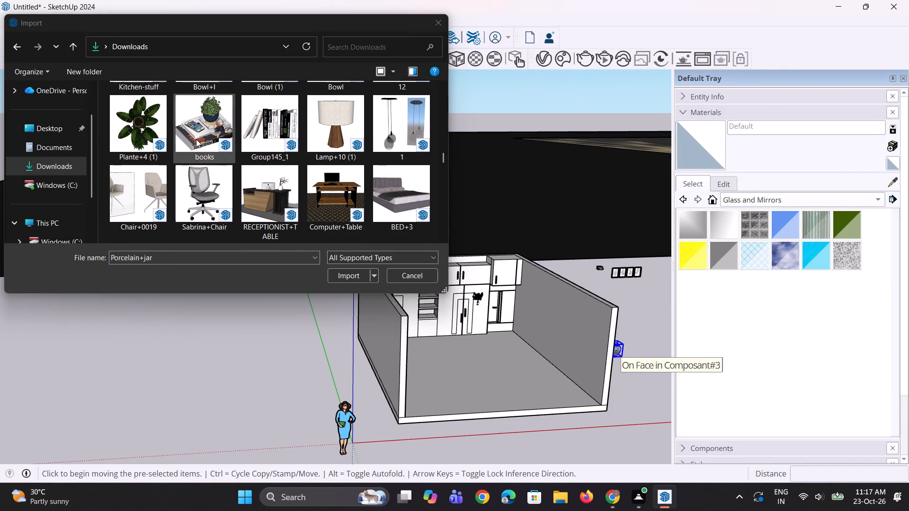
pyautogui.moveTo(194, 132); pyautogui.dragTo(495, 380)
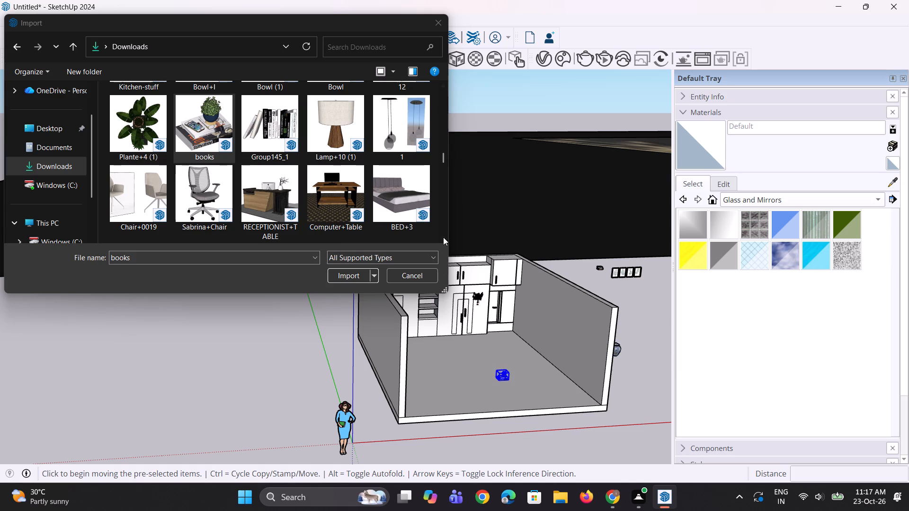
pyautogui.moveTo(329, 125); pyautogui.dragTo(526, 385)
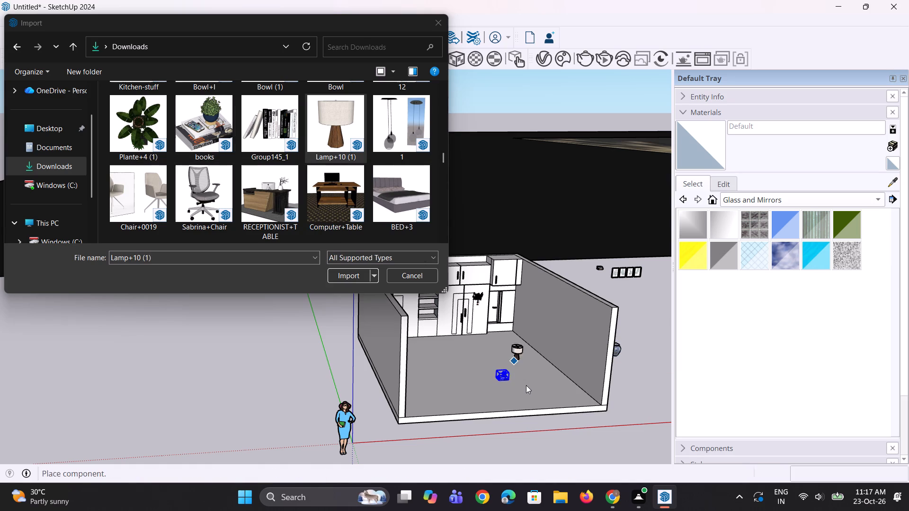
# Import the BED+3 model from Downloads and drop it on the room floor near the books and lamp.
pyautogui.scroll(-1, 305, 204)
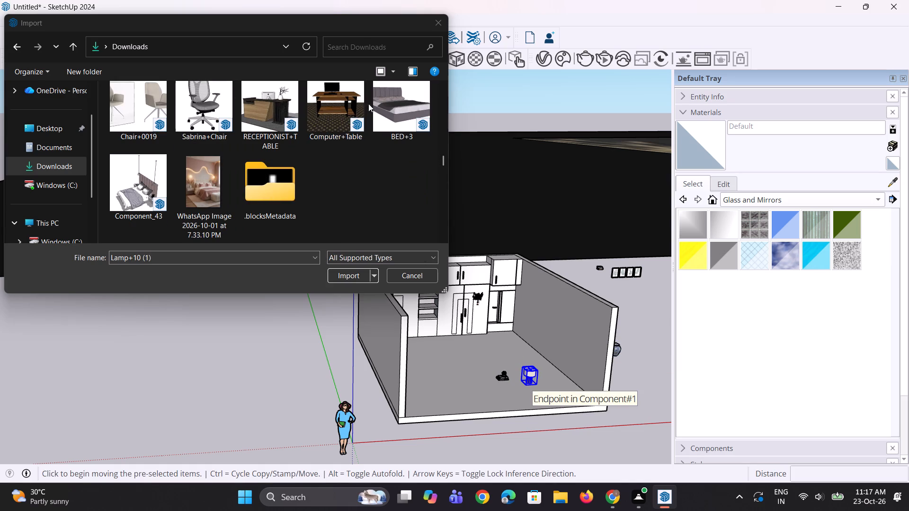
pyautogui.moveTo(391, 99); pyautogui.dragTo(449, 328)
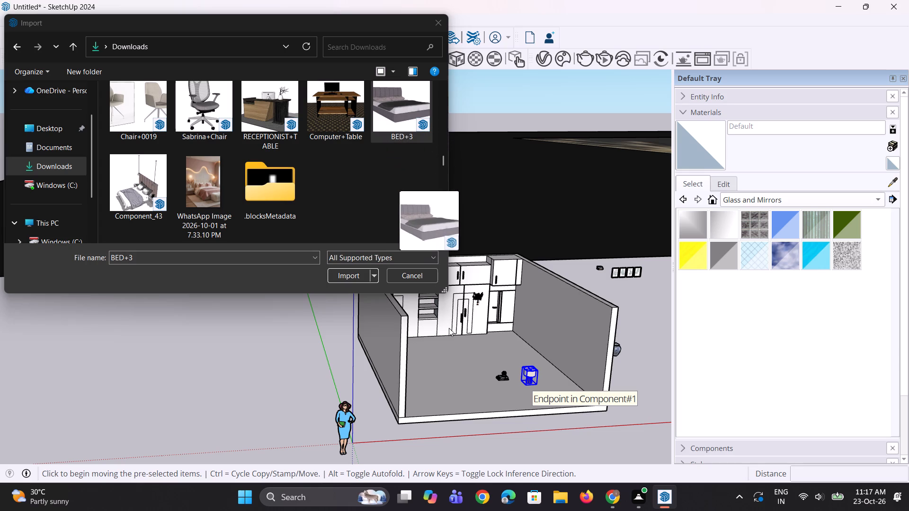
pyautogui.moveTo(449, 328); pyautogui.dragTo(467, 385)
pyautogui.moveTo(478, 361); pyautogui.dragTo(425, 381, button='middle')
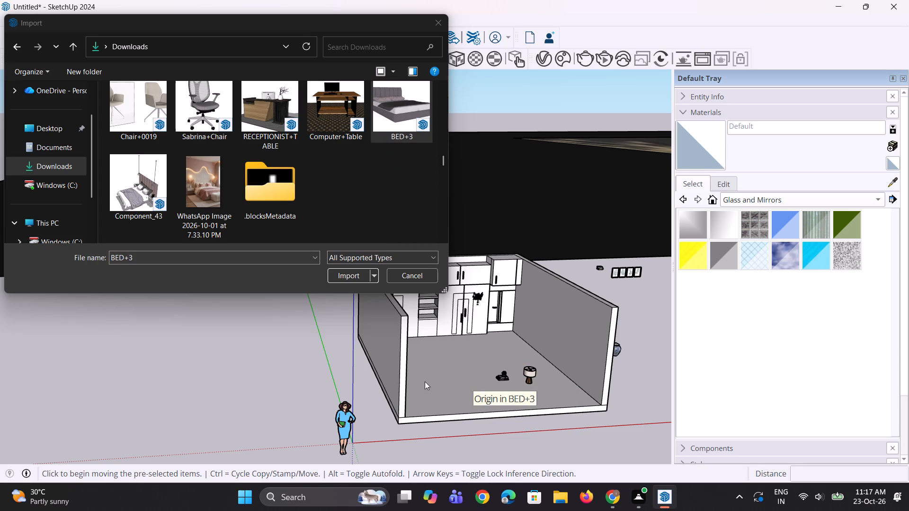
pyautogui.moveTo(425, 381); pyautogui.dragTo(422, 386, button='middle')
pyautogui.scroll(1, 413, 134)
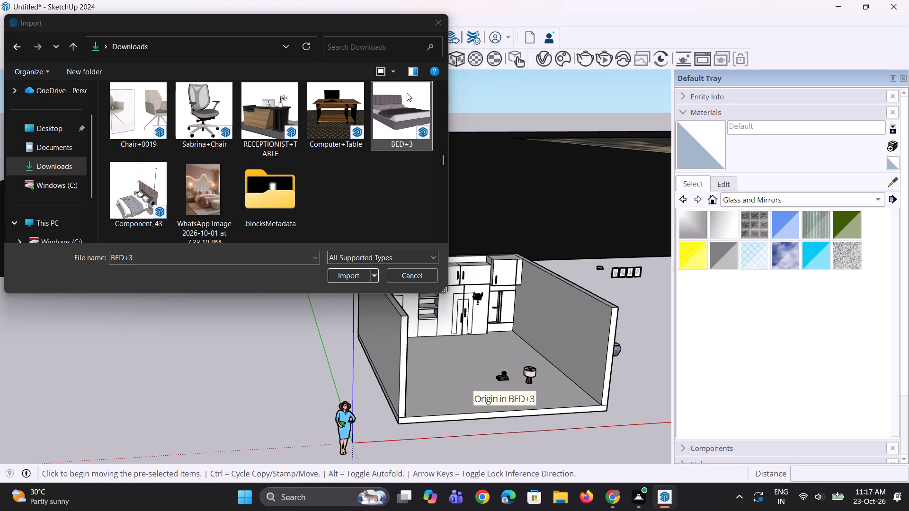
# Import another copy of the BED+3 model and drop it on the ground outside the room.
pyautogui.moveTo(407, 93); pyautogui.dragTo(296, 377)
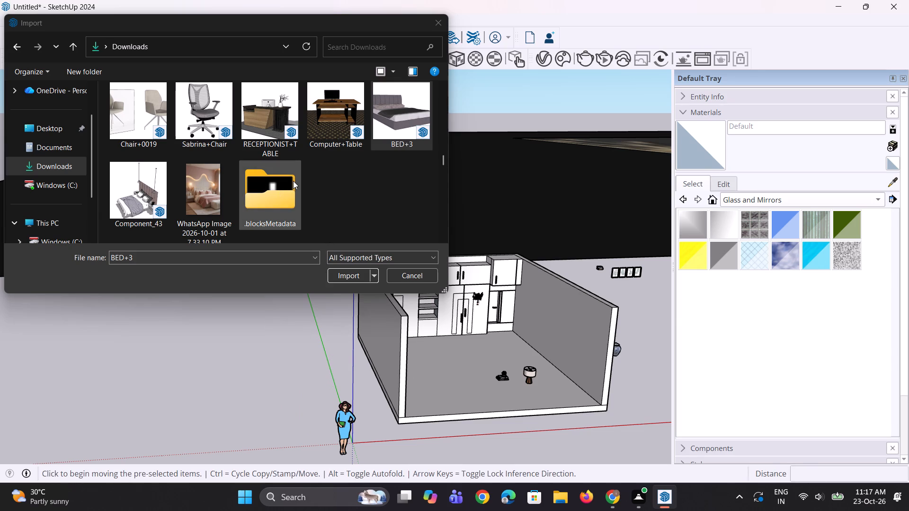
# Find the bottle model in Downloads, import it and place it on the ground outside the room.
pyautogui.scroll(-4, 293, 181)
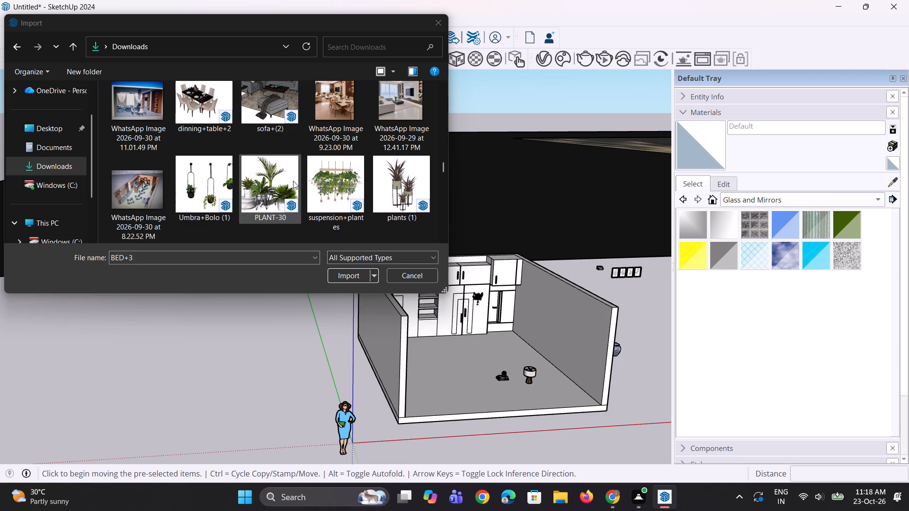
pyautogui.scroll(-1, 293, 181)
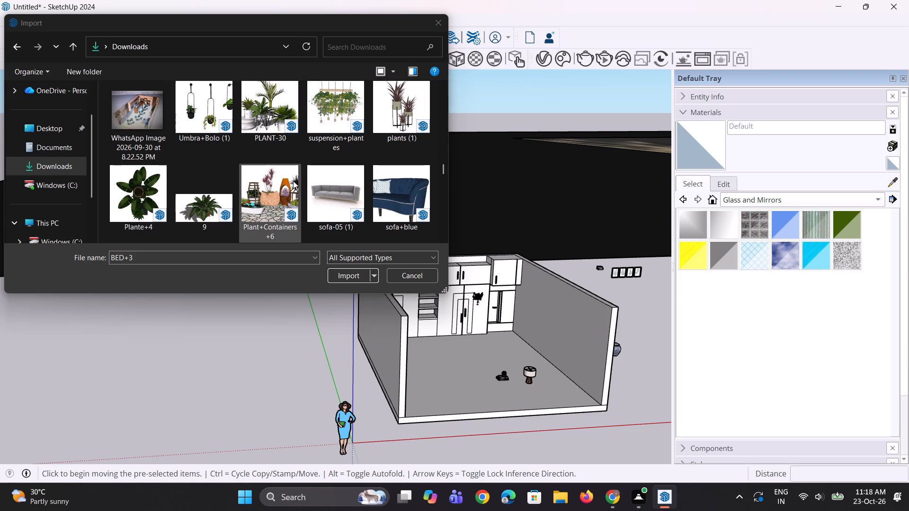
pyautogui.scroll(-1, 293, 181)
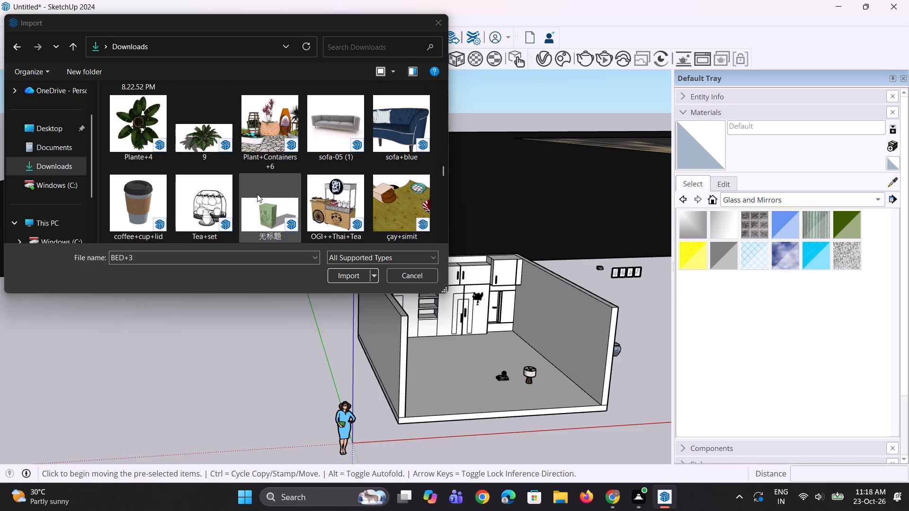
pyautogui.scroll(-3, 257, 194)
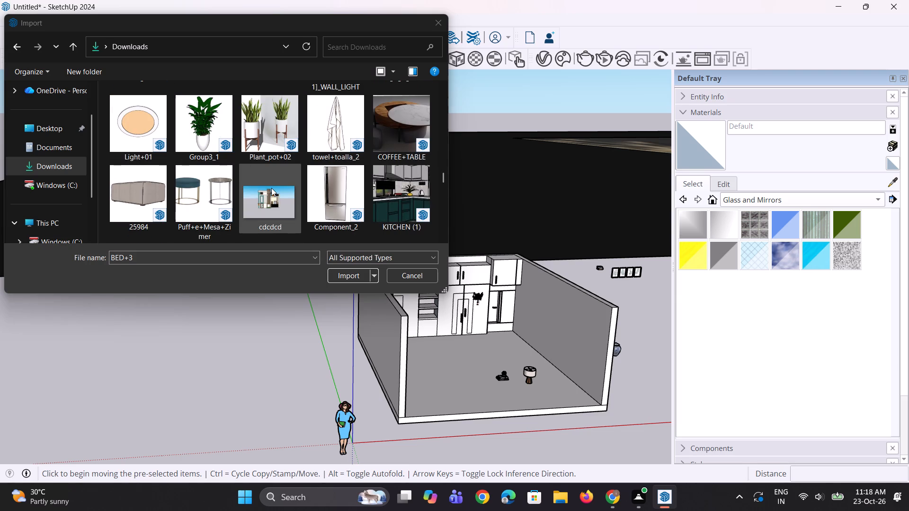
pyautogui.scroll(-2, 271, 188)
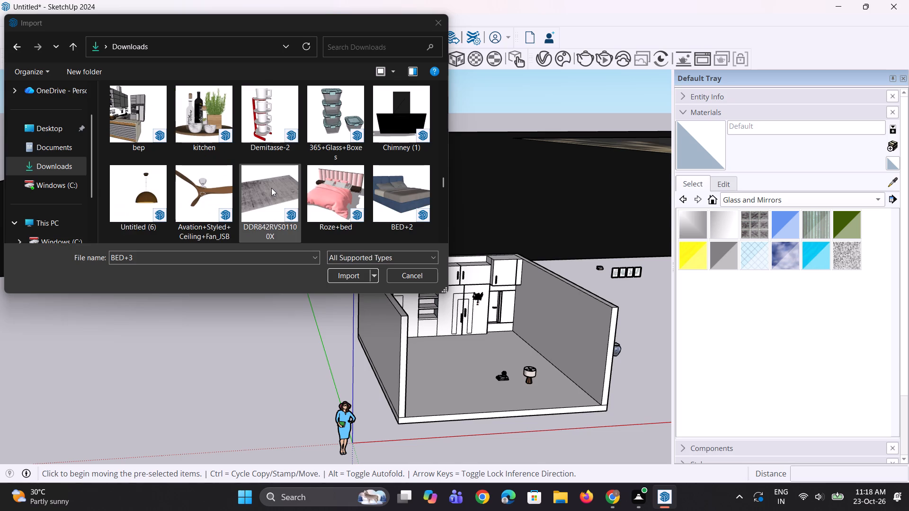
pyautogui.scroll(-2, 270, 189)
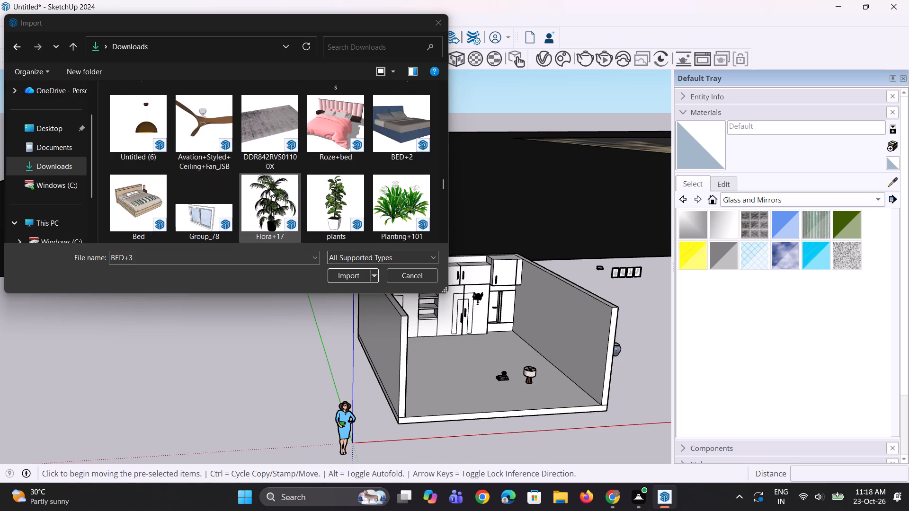
pyautogui.scroll(-1, 270, 189)
pyautogui.scroll(1, 270, 189)
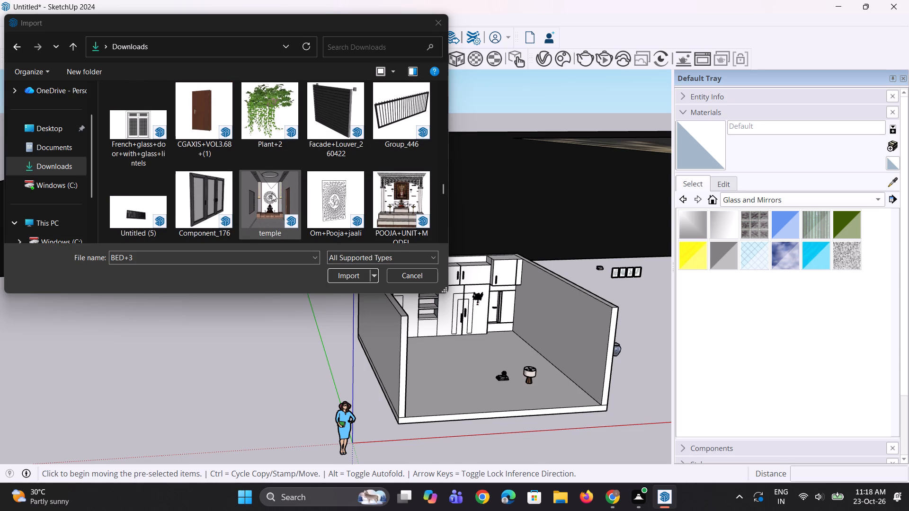
pyautogui.scroll(-2, 277, 195)
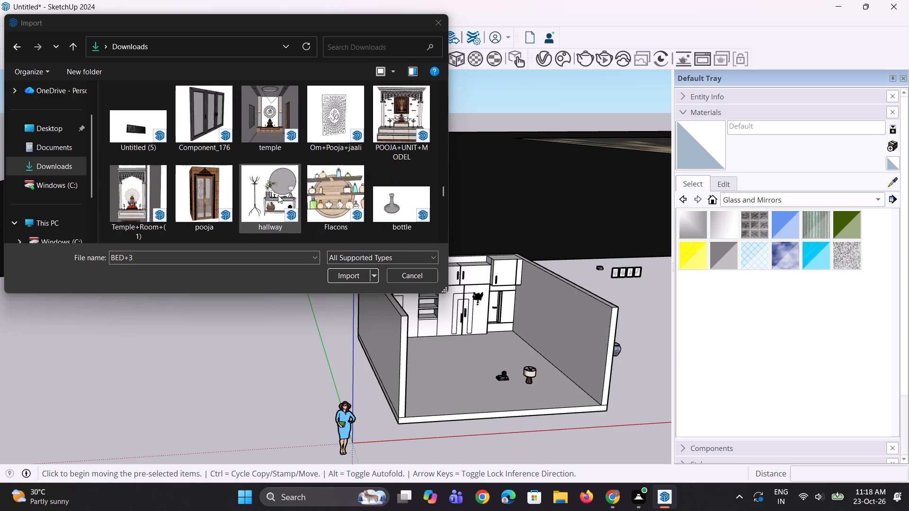
pyautogui.moveTo(392, 206); pyautogui.dragTo(310, 355)
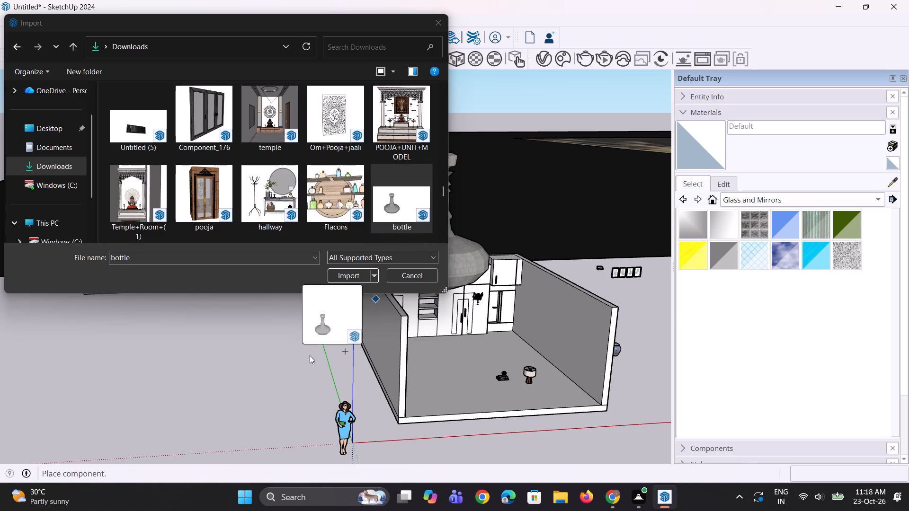
pyautogui.moveTo(310, 355); pyautogui.dragTo(191, 383)
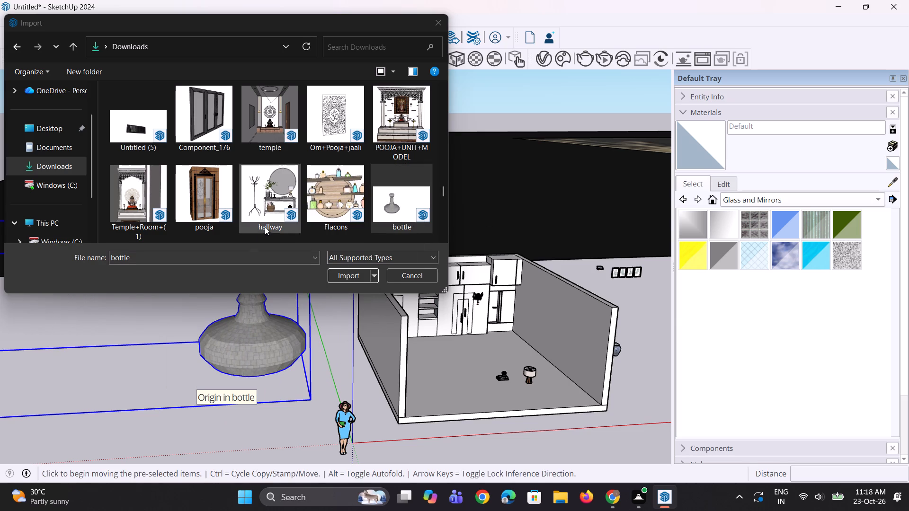
# Import the Plant+pots+03 model and place it on the ground beside the bottle.
pyautogui.scroll(-2, 287, 198)
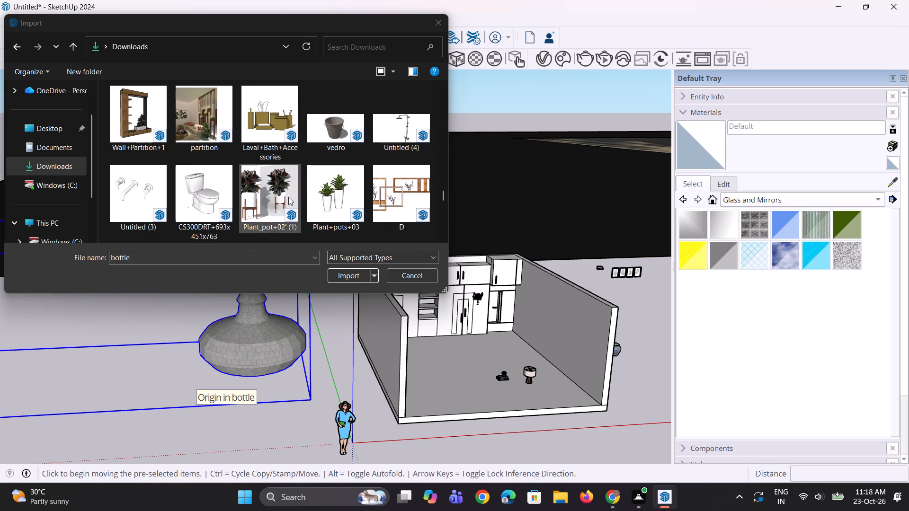
pyautogui.moveTo(340, 193); pyautogui.dragTo(225, 390)
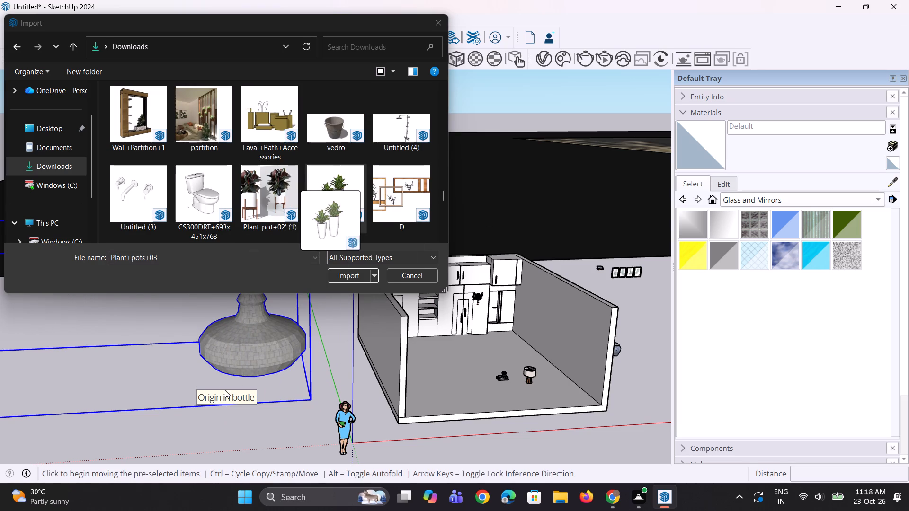
pyautogui.moveTo(225, 390); pyautogui.dragTo(181, 370)
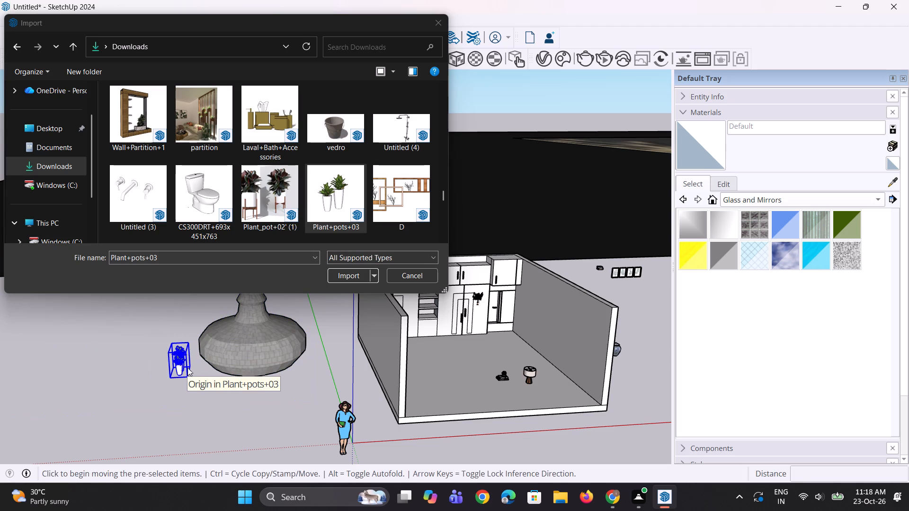
# Import the Untitled black-screen model from Downloads, place it near the potted plant, and close the import window.
pyautogui.scroll(-2, 331, 200)
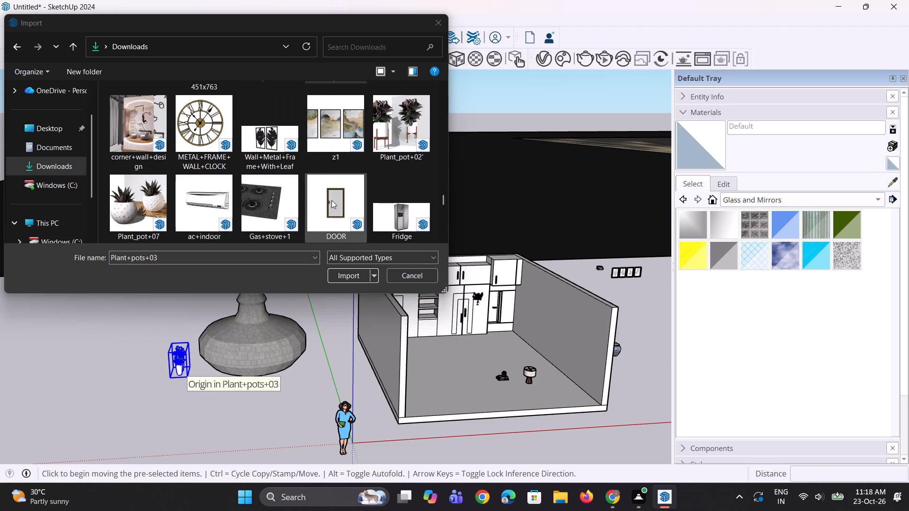
pyautogui.scroll(-1, 331, 200)
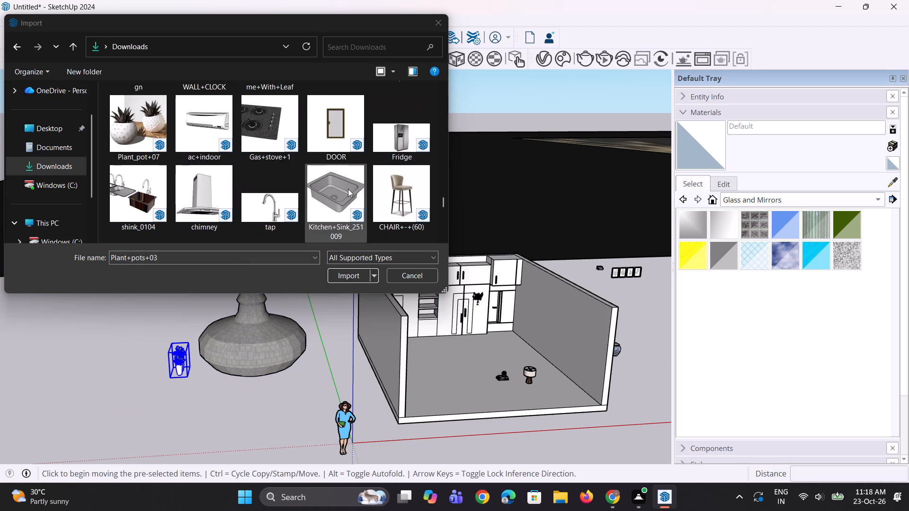
pyautogui.scroll(-2, 335, 183)
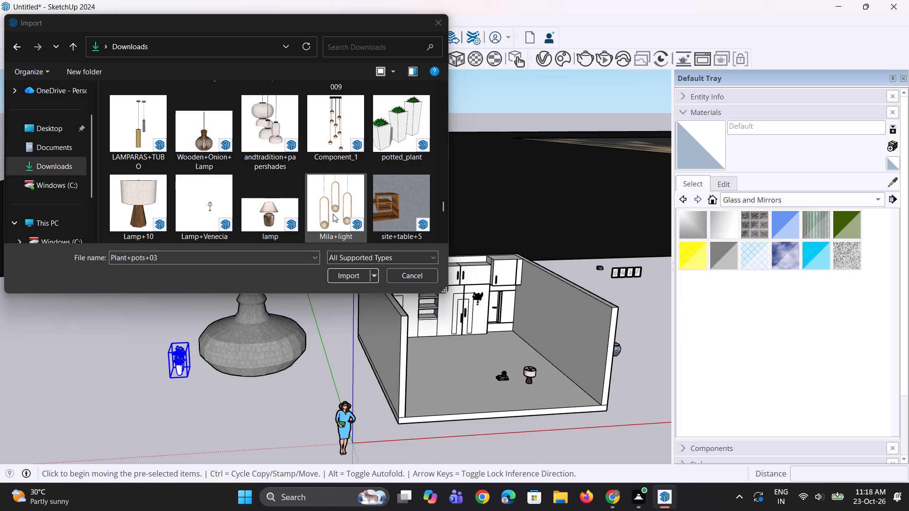
pyautogui.scroll(-1, 333, 219)
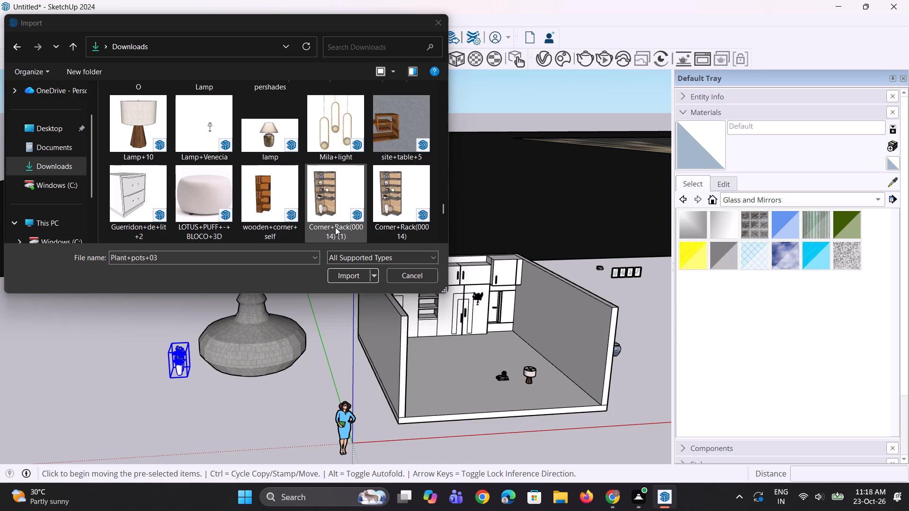
pyautogui.scroll(-4, 336, 228)
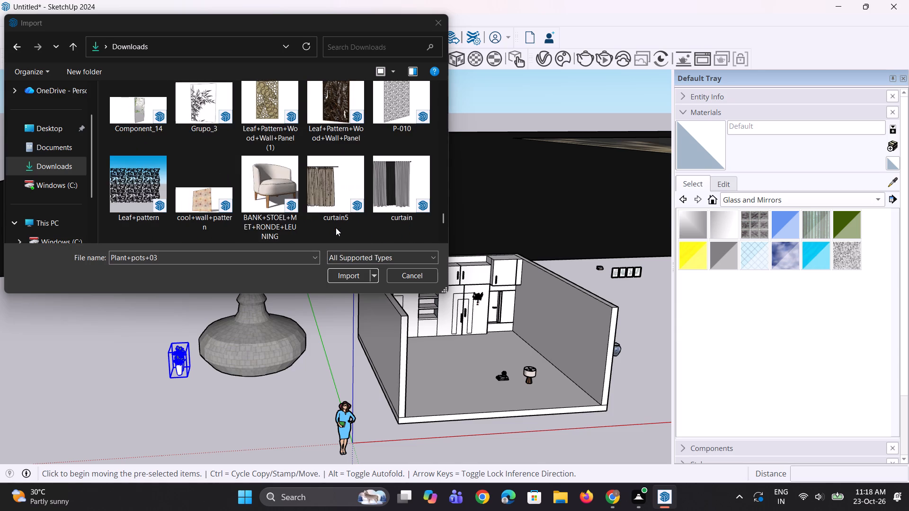
pyautogui.scroll(-3, 336, 228)
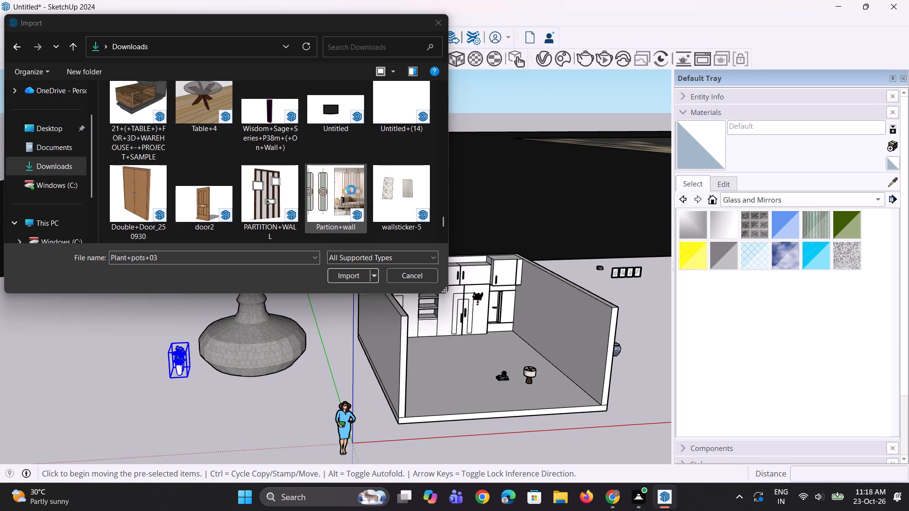
pyautogui.moveTo(345, 115); pyautogui.dragTo(100, 346)
pyautogui.scroll(-2, 291, 209)
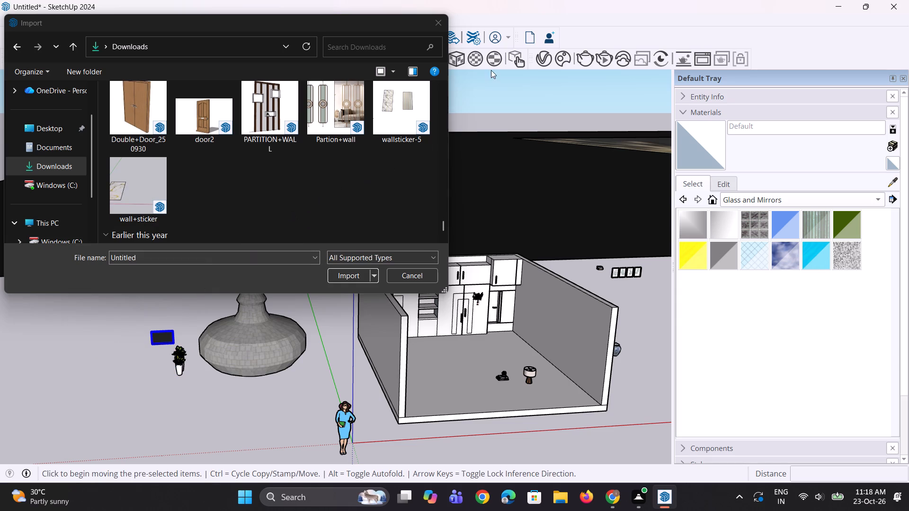
pyautogui.click(440, 23)
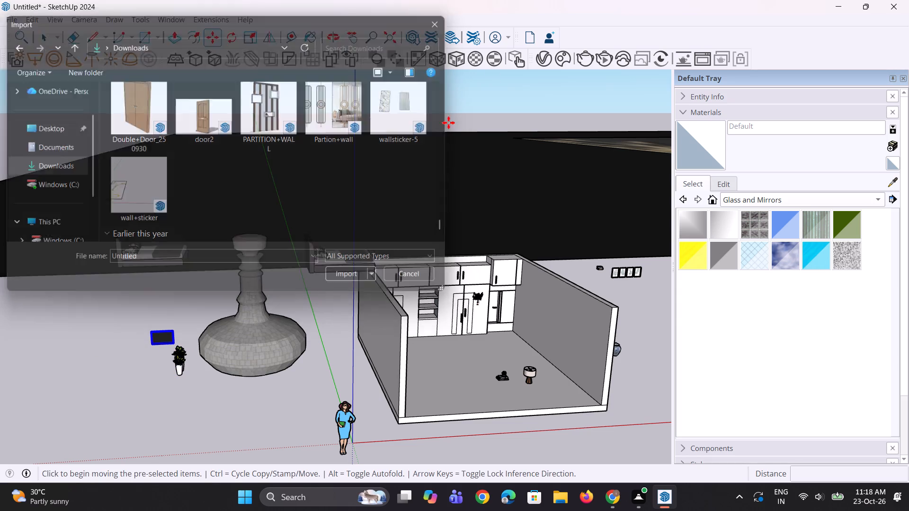
# Delete the huge black object behind the room.
pyautogui.scroll(-3, 365, 316)
pyautogui.press('space')
pyautogui.press('space')
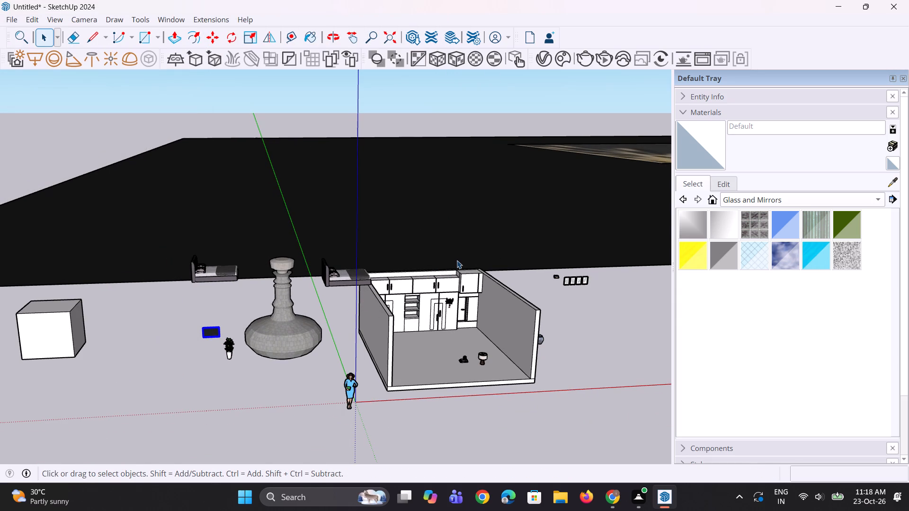
pyautogui.click(458, 259)
pyautogui.press('Delete')
# Move the bed nearest the room about 23' 4" onto the room floor, near the back cabinets and side wall.
pyautogui.scroll(-1, 348, 279)
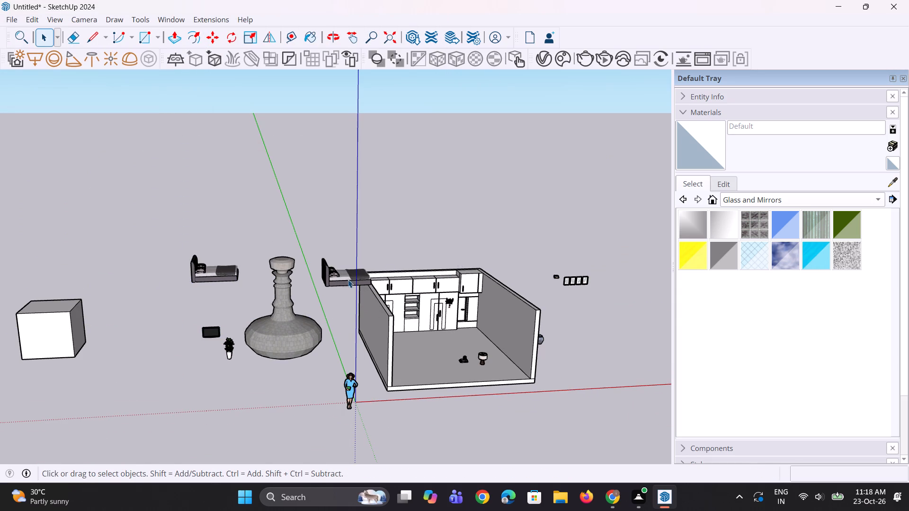
pyautogui.scroll(-1, 348, 280)
pyautogui.click(348, 280)
pyautogui.moveTo(359, 349); pyautogui.dragTo(303, 356, button='middle')
pyautogui.press('m')
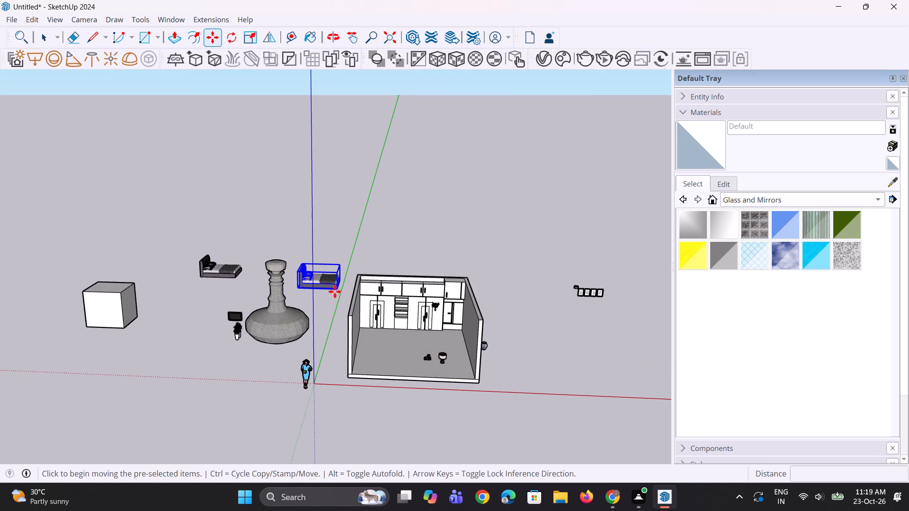
pyautogui.click(338, 286)
pyautogui.scroll(6, 402, 363)
pyautogui.click(404, 348)
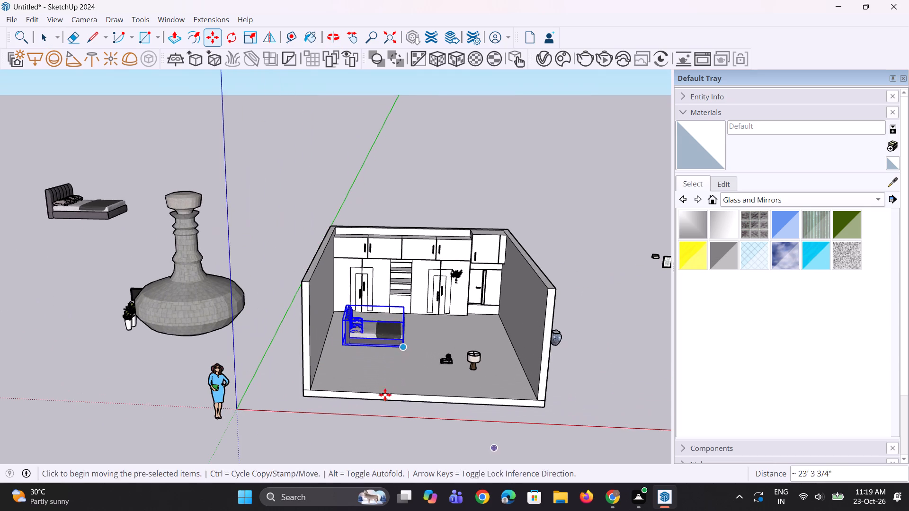
# Scale the bed in the room up uniformly from its front bottom corner.
pyautogui.moveTo(380, 398); pyautogui.dragTo(367, 451, button='middle')
pyautogui.scroll(9, 388, 351)
pyautogui.press('s')
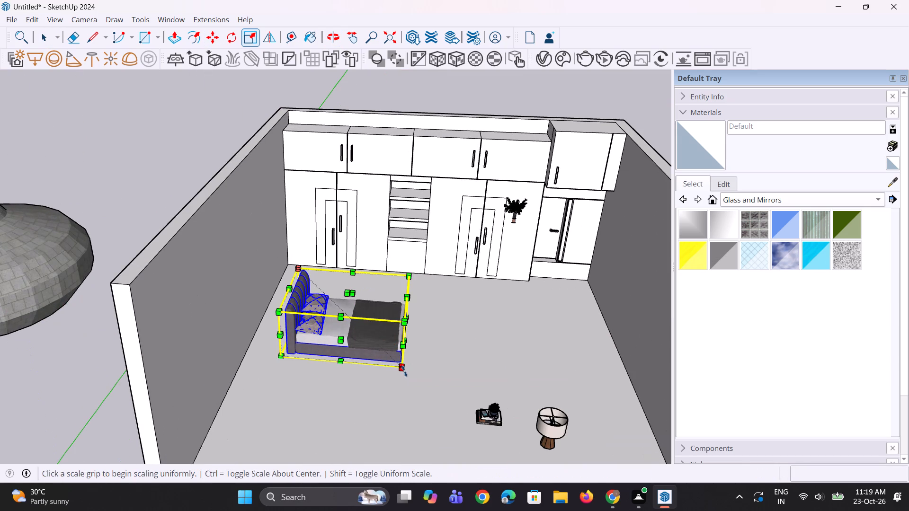
pyautogui.click(404, 371)
pyautogui.click(490, 387)
# Raise the enlarged bed about 1' 6" so its base rests on the room floor.
pyautogui.moveTo(462, 406); pyautogui.dragTo(464, 380, button='middle')
pyautogui.scroll(1, 463, 386)
pyautogui.press('m')
pyautogui.scroll(1, 463, 388)
pyautogui.click(463, 392)
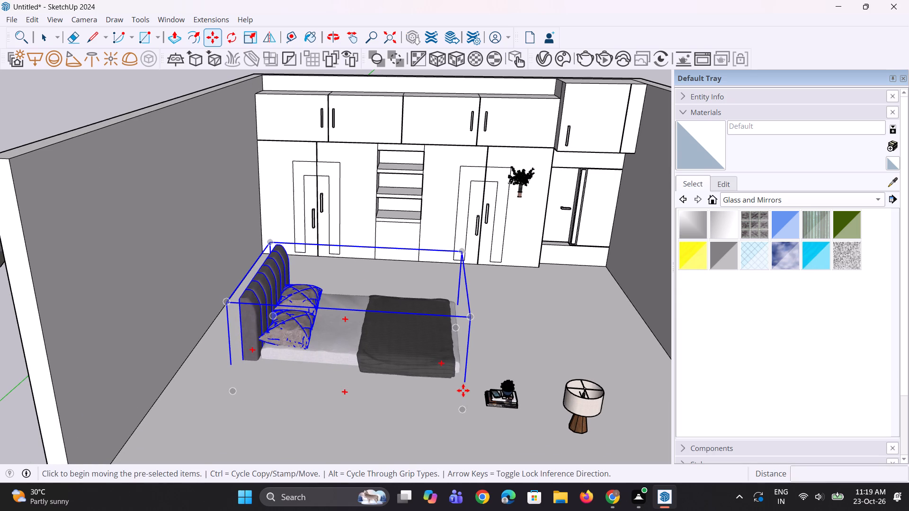
pyautogui.press('Escape')
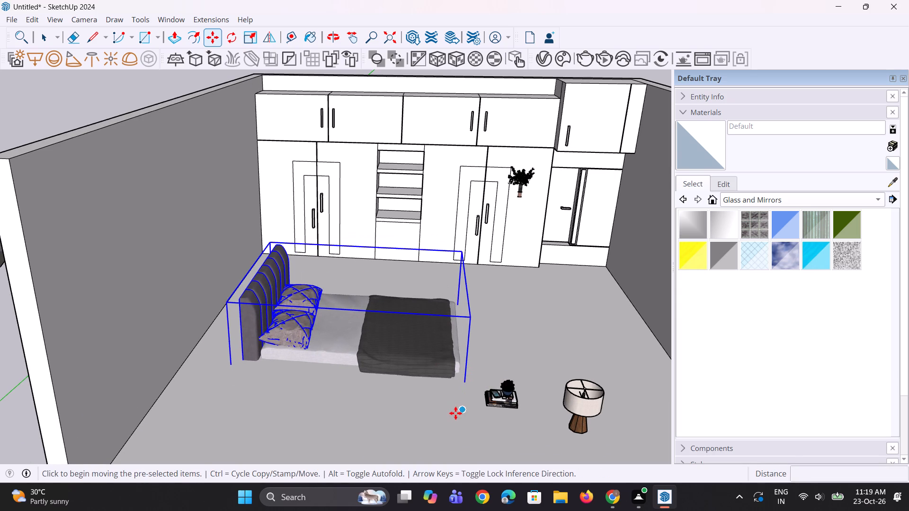
pyautogui.scroll(1, 455, 413)
pyautogui.click(463, 414)
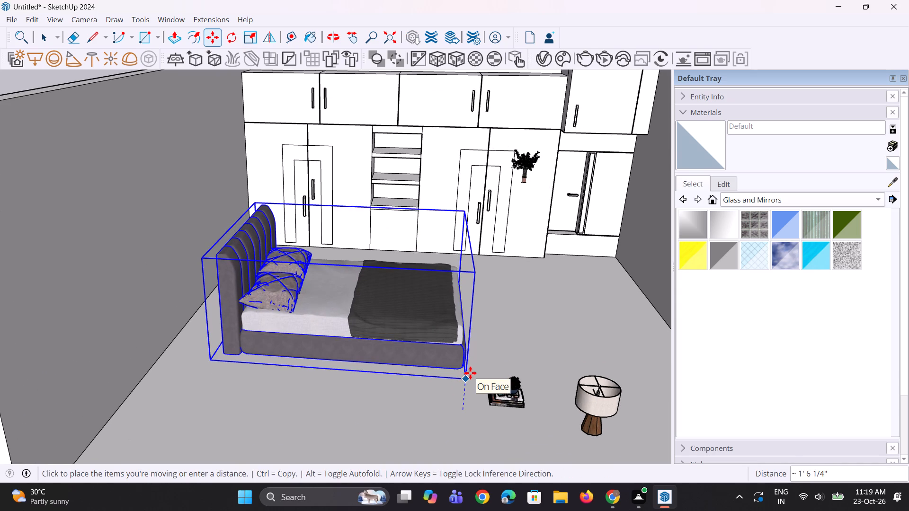
pyautogui.click(470, 373)
# Scale the bed up uniformly by about 1.15 from its bottom corner at the headboard end.
pyautogui.moveTo(392, 431); pyautogui.dragTo(339, 458, button='middle')
pyautogui.scroll(-5, 345, 389)
pyautogui.press('space')
pyautogui.press('space')
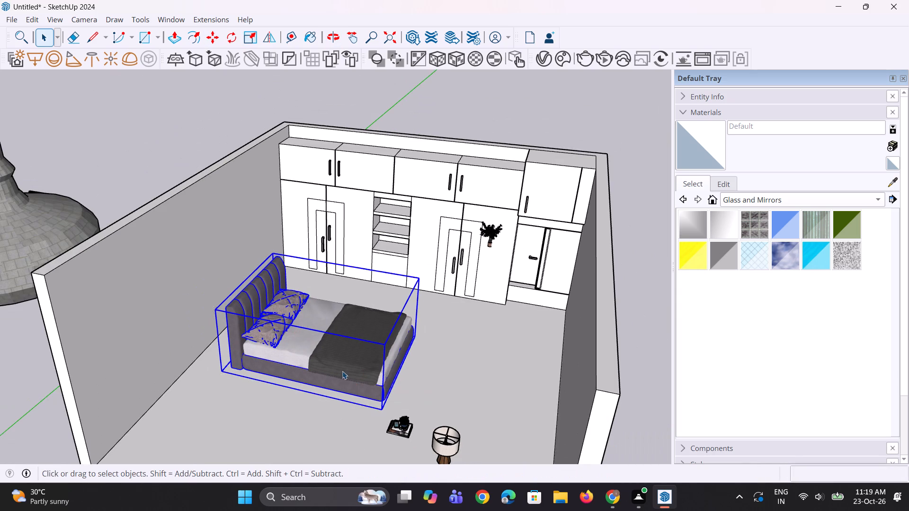
pyautogui.click(210, 130)
pyautogui.scroll(2, 323, 372)
pyautogui.click(323, 373)
pyautogui.scroll(2, 328, 382)
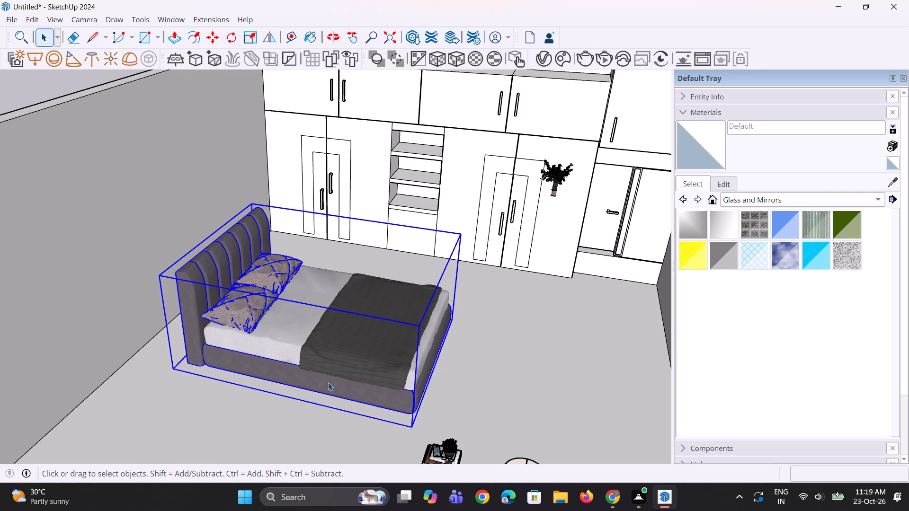
pyautogui.press('s')
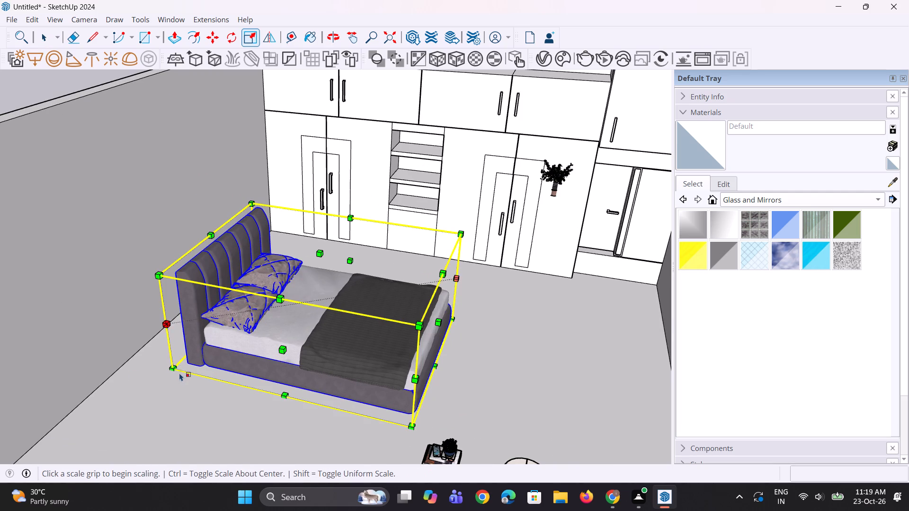
pyautogui.click(175, 369)
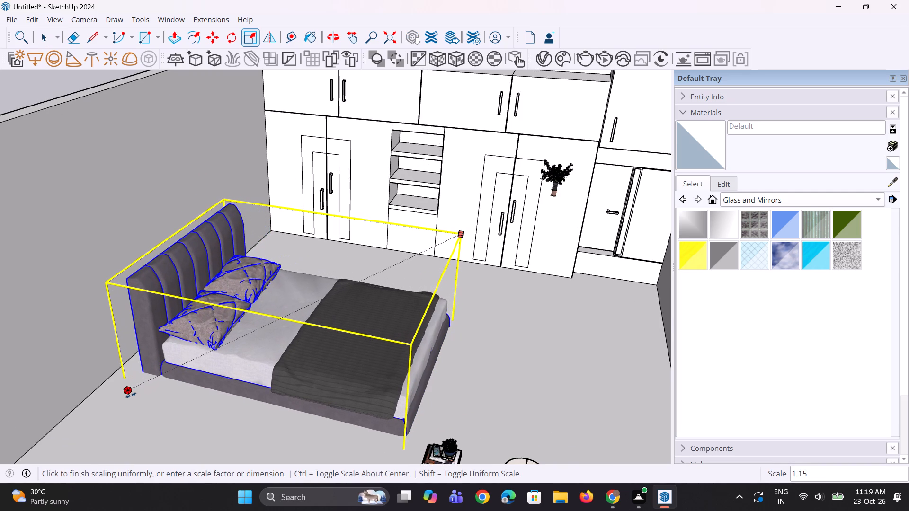
pyautogui.click(131, 395)
# Raise the enlarged bed about 1' 3" vertically so its base rests on the room floor.
pyautogui.moveTo(326, 379); pyautogui.dragTo(243, 388, button='middle')
pyautogui.scroll(-3, 264, 377)
pyautogui.press('m')
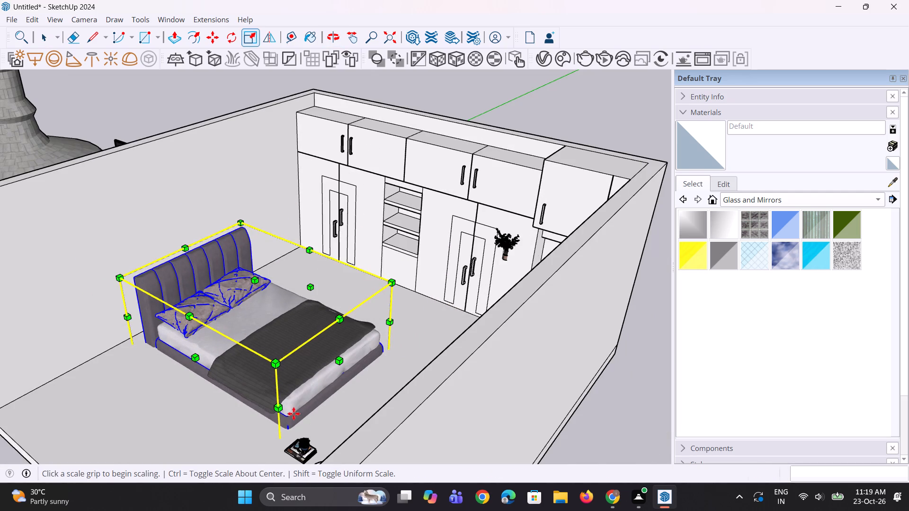
pyautogui.scroll(4, 294, 414)
pyautogui.scroll(-4, 305, 385)
pyautogui.scroll(1, 294, 446)
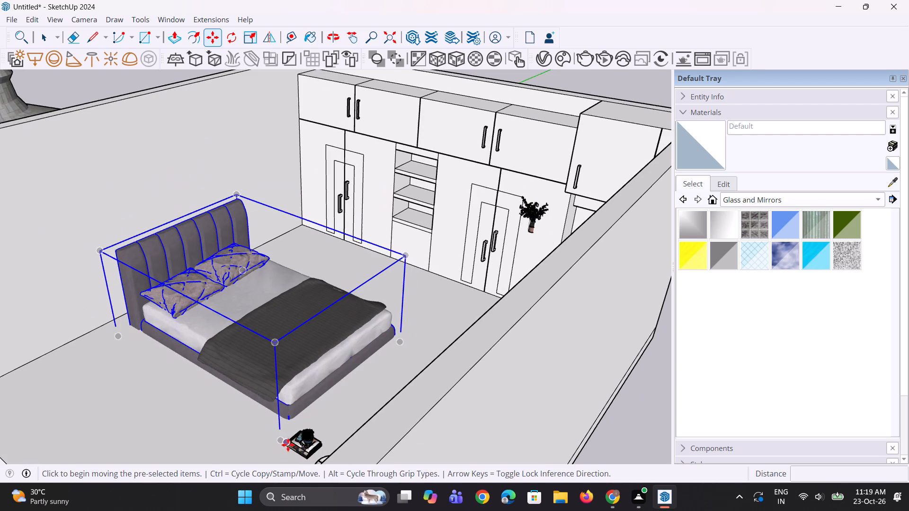
pyautogui.click(279, 441)
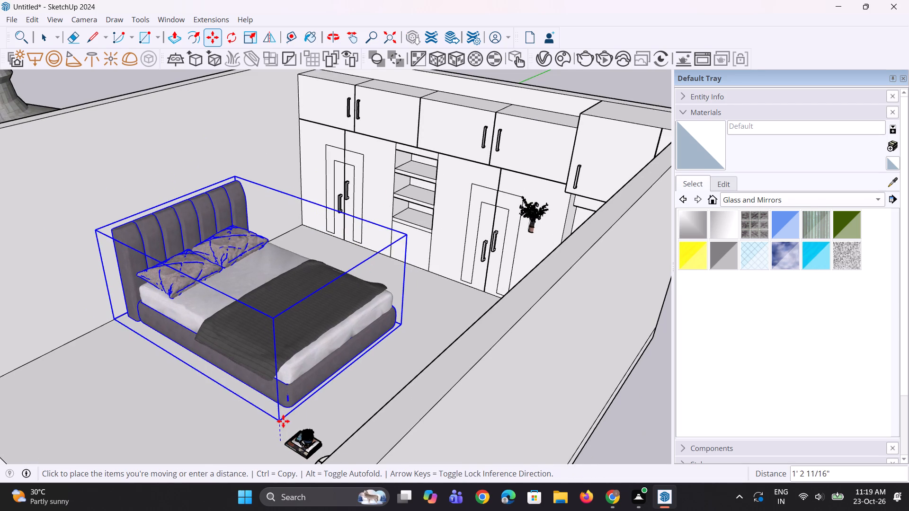
pyautogui.click(284, 423)
pyautogui.moveTo(270, 401); pyautogui.dragTo(295, 389, button='middle')
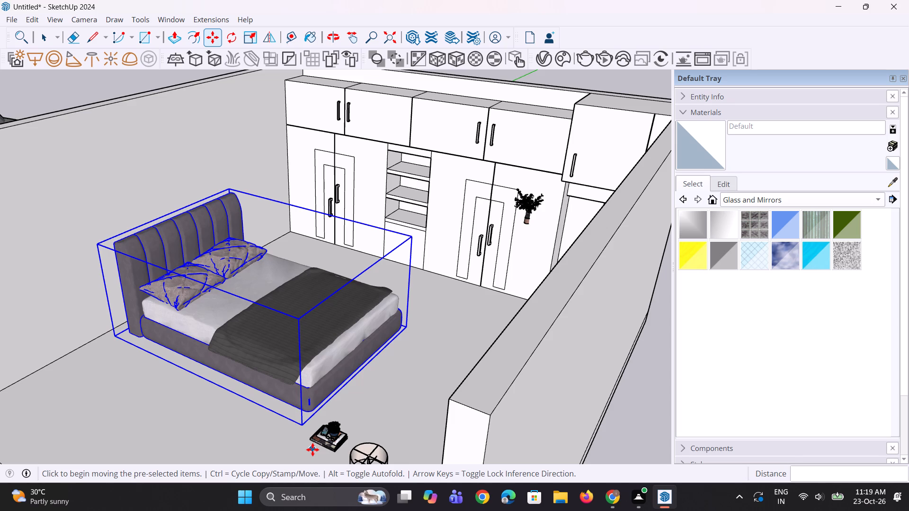
pyautogui.press('Escape')
pyautogui.press('space')
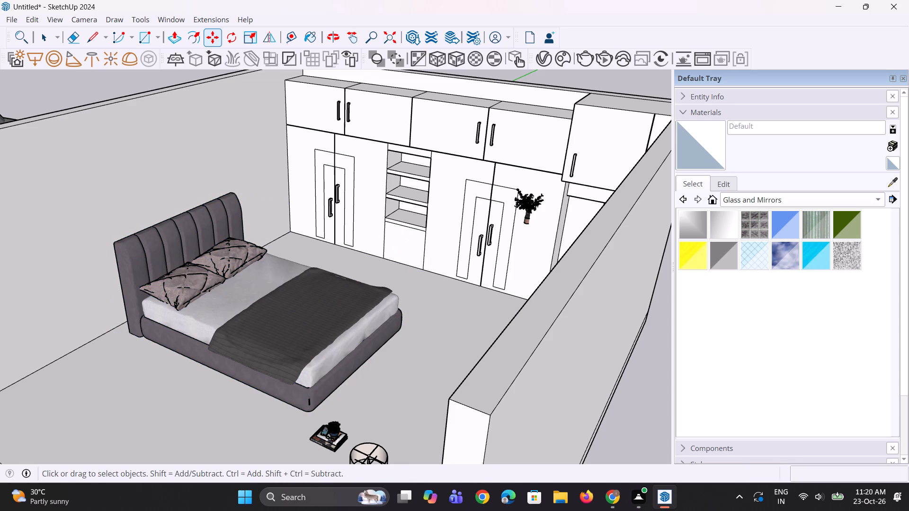
pyautogui.press('space')
# Explode the imported component that contains the large vase outside the room.
pyautogui.scroll(-7, 264, 422)
pyautogui.moveTo(257, 330); pyautogui.dragTo(243, 332, button='middle')
pyautogui.click(140, 413)
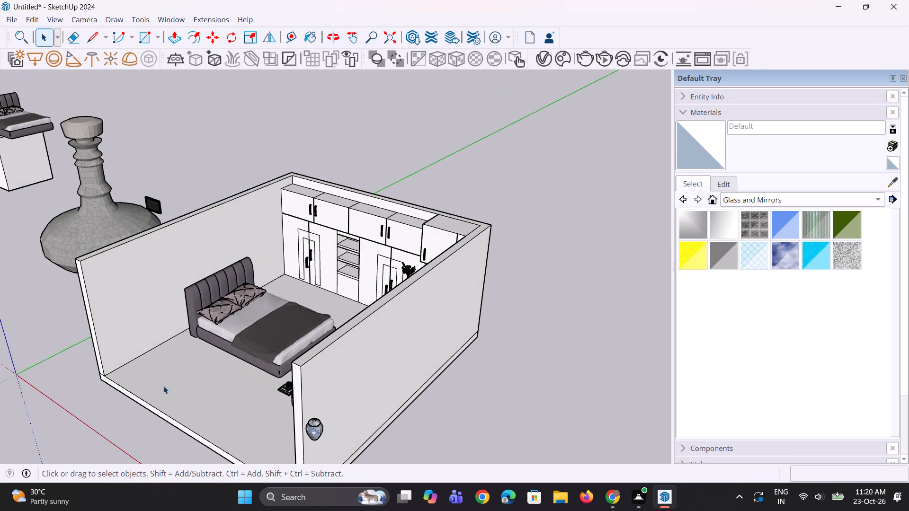
pyautogui.moveTo(193, 381); pyautogui.dragTo(257, 358, button='middle')
pyautogui.scroll(-4, 265, 351)
pyautogui.click(125, 280)
pyautogui.moveTo(102, 354); pyautogui.dragTo(170, 347, button='middle')
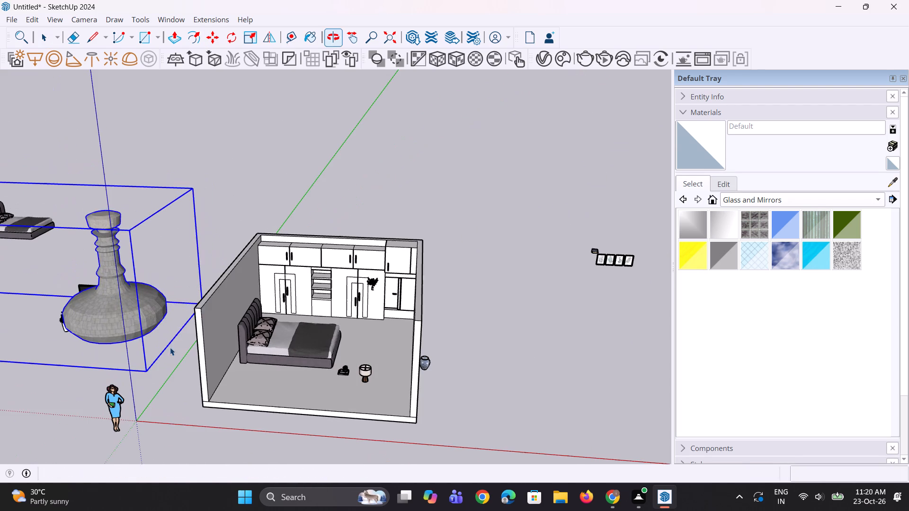
pyautogui.rightClick(111, 295)
pyautogui.click(153, 101)
pyautogui.click(193, 198)
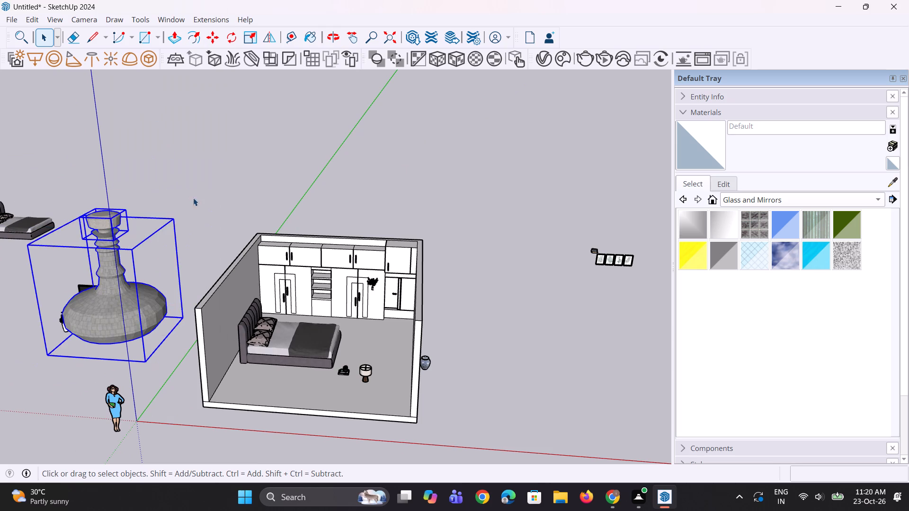
# Delete the plain white box standing beyond the large vase, farthest from the room.
pyautogui.scroll(-8, 262, 231)
pyautogui.moveTo(26, 204); pyautogui.dragTo(99, 282)
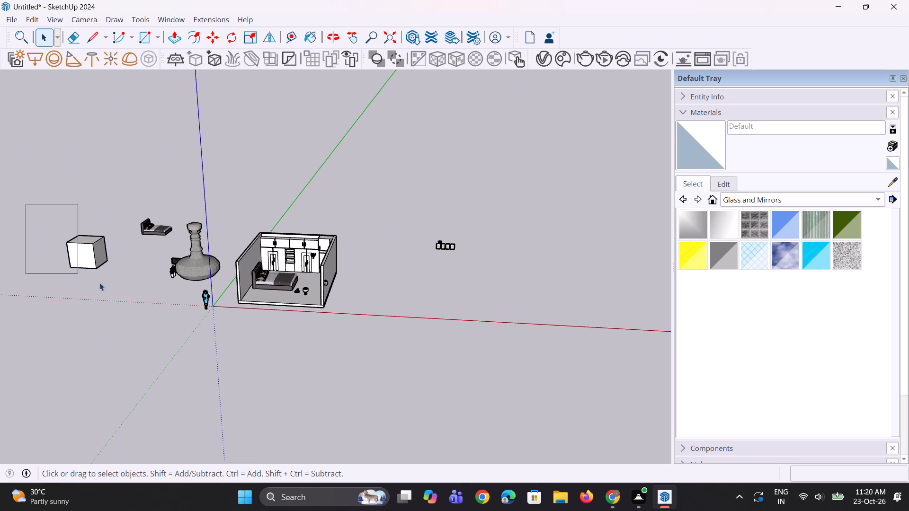
pyautogui.moveTo(99, 282); pyautogui.dragTo(123, 299)
pyautogui.press('Delete')
# Delete the spare bed left outside the room behind the large vase.
pyautogui.moveTo(154, 294); pyautogui.dragTo(204, 291, button='middle')
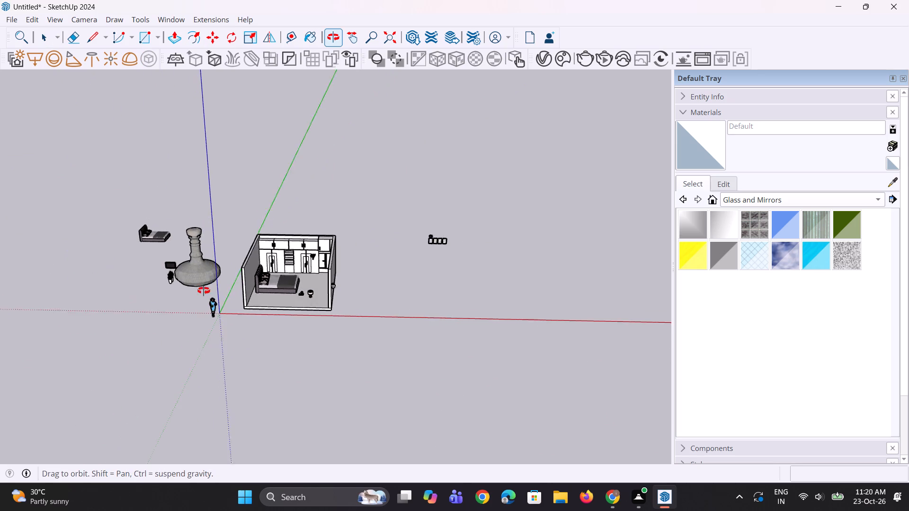
pyautogui.moveTo(204, 291); pyautogui.dragTo(218, 283, button='middle')
pyautogui.moveTo(195, 249); pyautogui.dragTo(223, 256, button='middle')
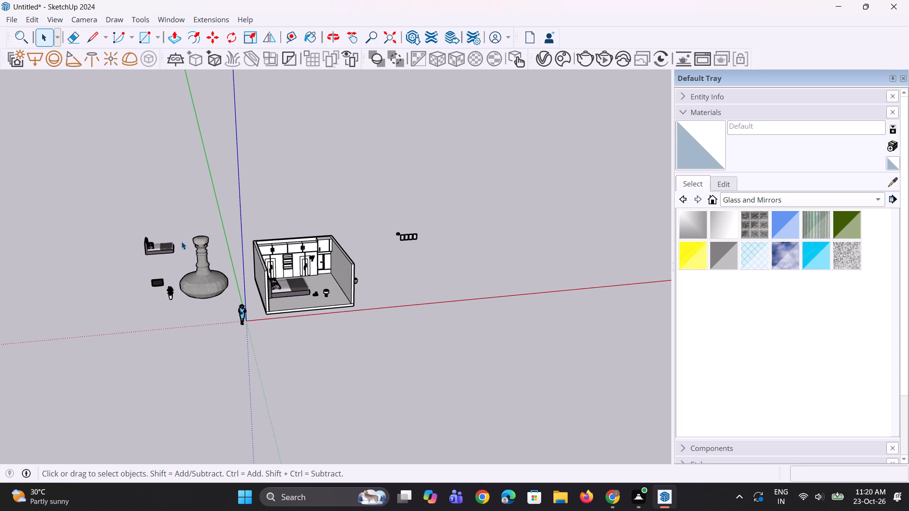
pyautogui.click(157, 253)
pyautogui.press('Delete')
# Select the large vase's body and top piece together and make them one group.
pyautogui.moveTo(169, 218); pyautogui.dragTo(195, 296)
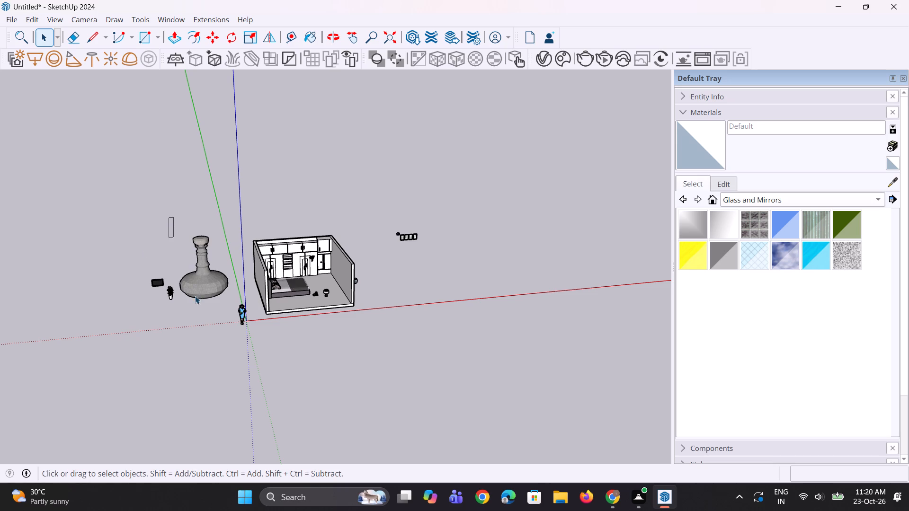
pyautogui.moveTo(195, 296); pyautogui.dragTo(232, 318)
pyautogui.moveTo(221, 307); pyautogui.dragTo(207, 300, button='middle')
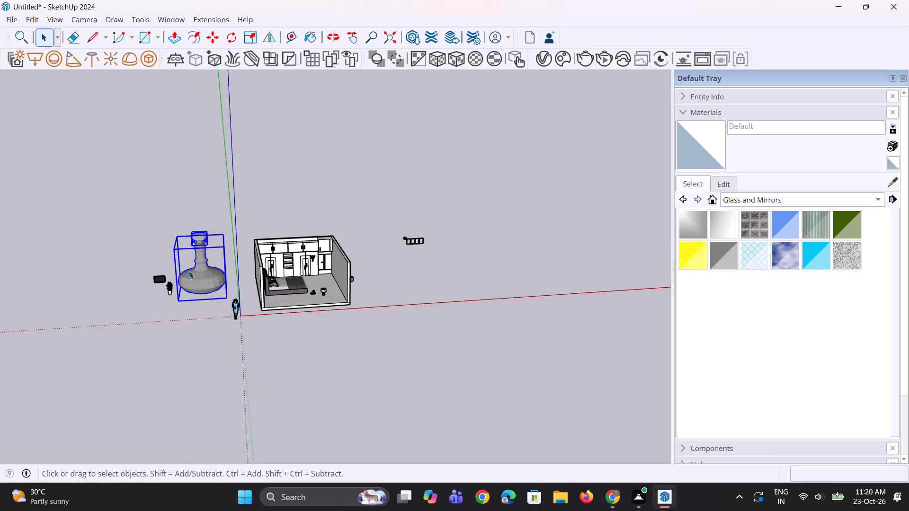
pyautogui.rightClick(191, 258)
pyautogui.moveTo(208, 234); pyautogui.dragTo(207, 240)
pyautogui.click(204, 264)
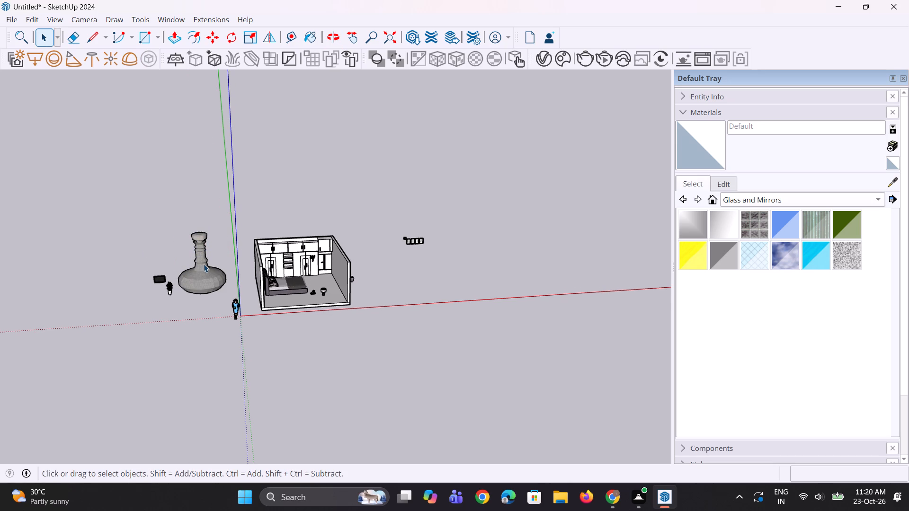
pyautogui.scroll(2, 201, 251)
pyautogui.keyDown('ctrl'); pyautogui.click(200, 238); pyautogui.keyUp('ctrl')
pyautogui.rightClick(200, 238)
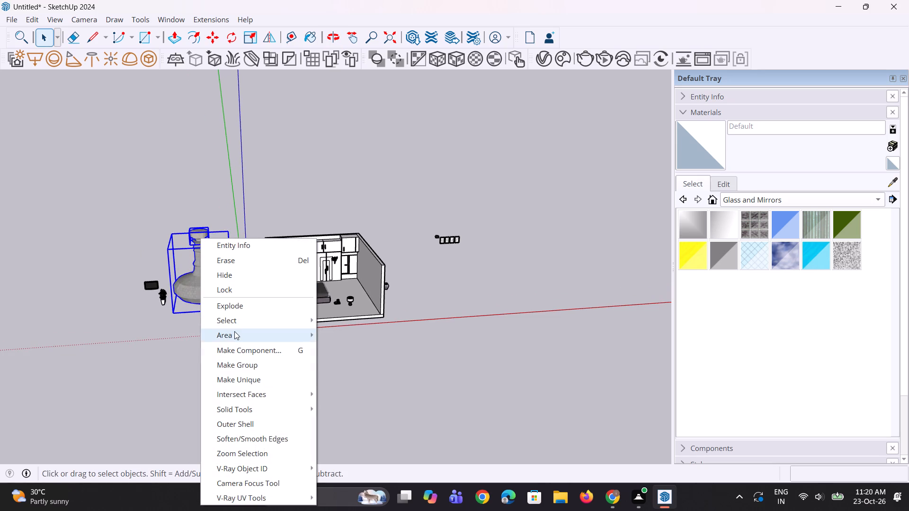
pyautogui.click(248, 360)
# Scale the grouped vase down uniformly in two passes until it is much smaller than the human figure.
pyautogui.scroll(1, 208, 333)
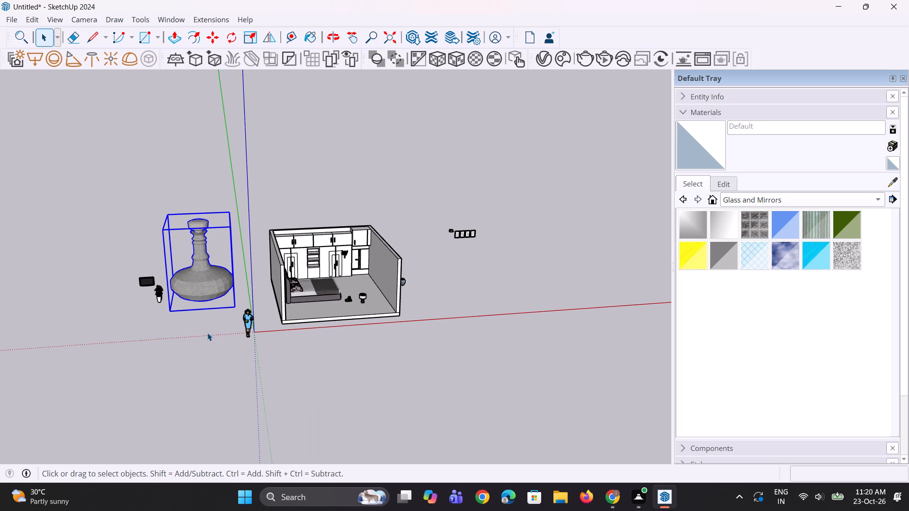
pyautogui.press('s')
pyautogui.scroll(2, 190, 275)
pyautogui.scroll(1, 175, 220)
pyautogui.click(161, 202)
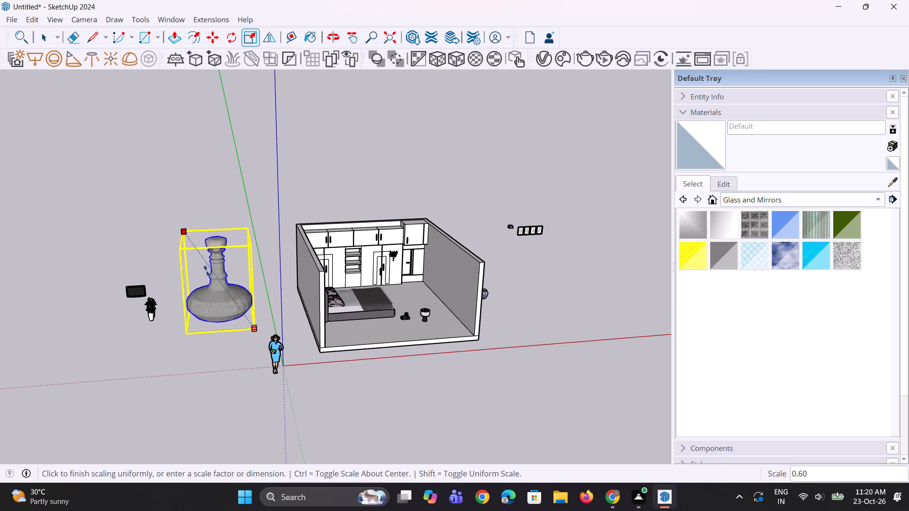
pyautogui.click(227, 303)
pyautogui.moveTo(249, 370); pyautogui.dragTo(237, 332, button='middle')
pyautogui.scroll(3, 242, 329)
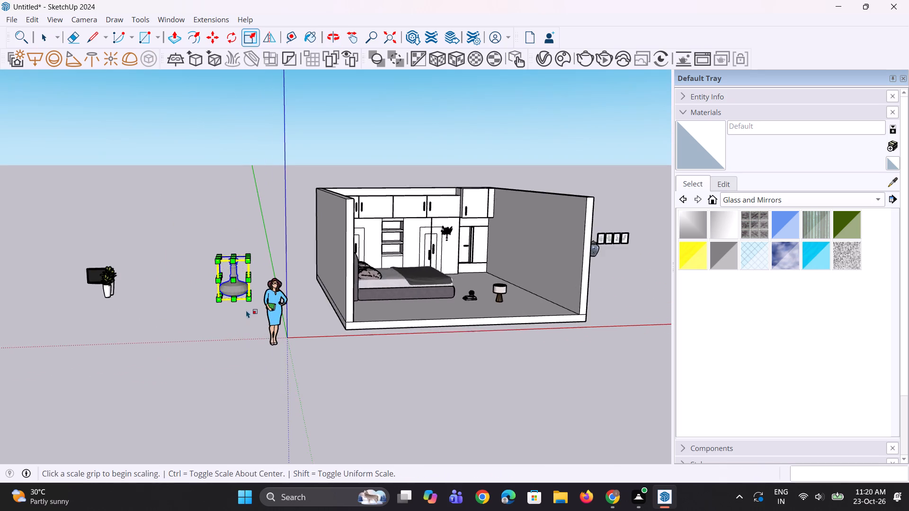
pyautogui.scroll(7, 246, 310)
pyautogui.click(208, 242)
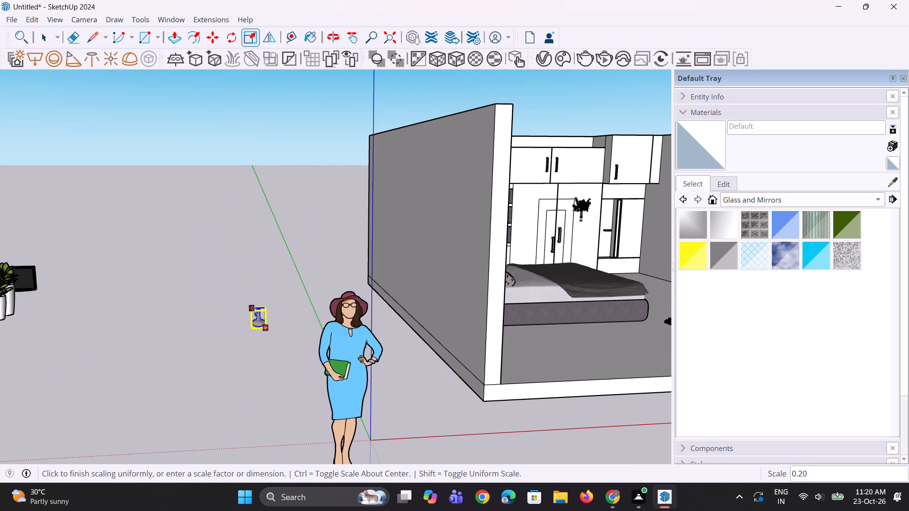
pyautogui.click(250, 295)
pyautogui.moveTo(295, 356); pyautogui.dragTo(275, 379, button='middle')
pyautogui.scroll(-3, 246, 338)
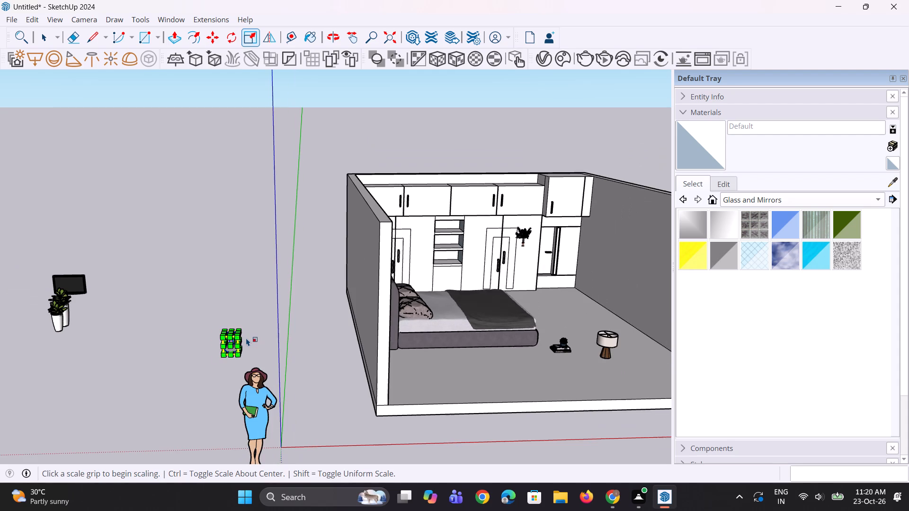
pyautogui.press('space')
pyautogui.press('space')
pyautogui.click(230, 376)
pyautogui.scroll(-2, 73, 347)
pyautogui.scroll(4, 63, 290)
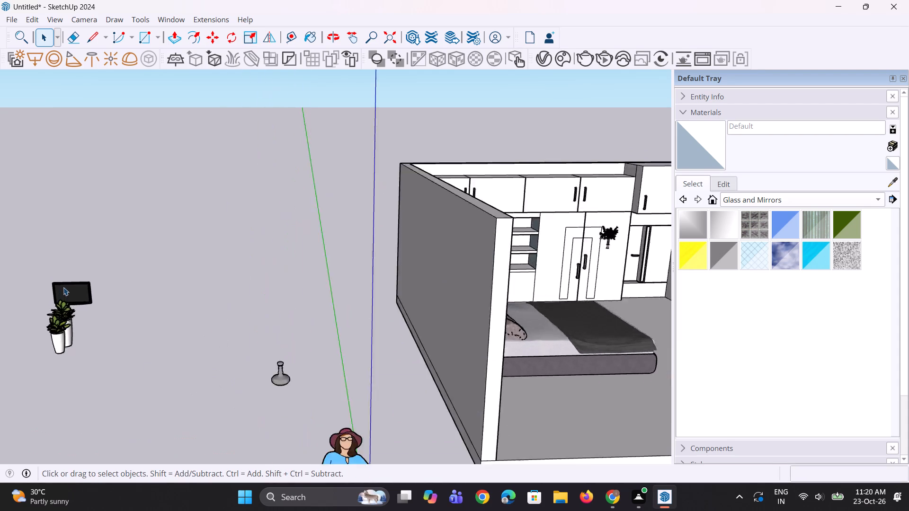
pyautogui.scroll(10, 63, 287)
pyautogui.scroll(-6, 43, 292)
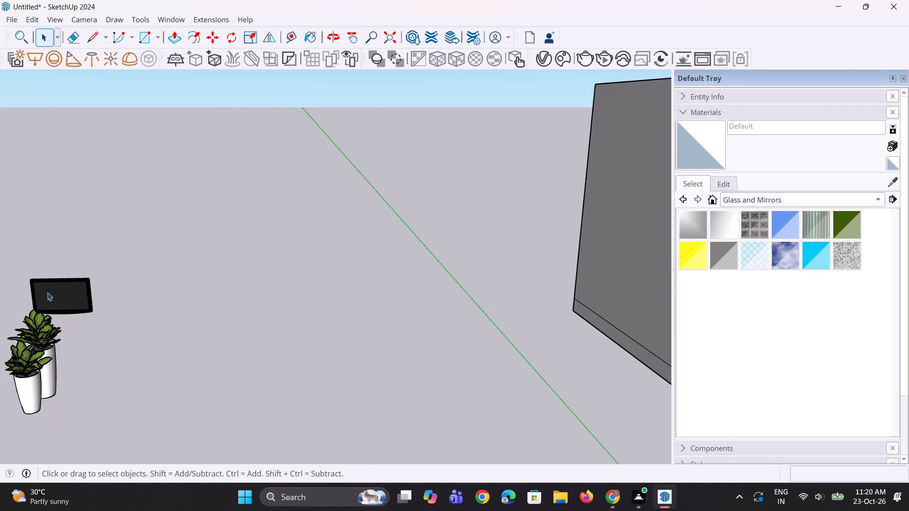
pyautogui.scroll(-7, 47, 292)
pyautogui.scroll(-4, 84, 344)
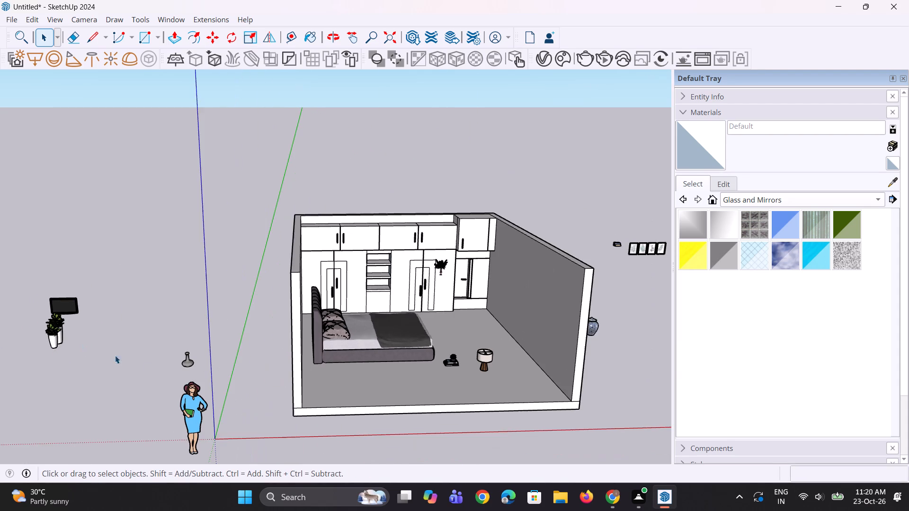
# Explode the bed component inside the room.
pyautogui.moveTo(370, 388); pyautogui.dragTo(354, 383, button='middle')
pyautogui.scroll(3, 345, 371)
pyautogui.moveTo(336, 373); pyautogui.dragTo(293, 382, button='middle')
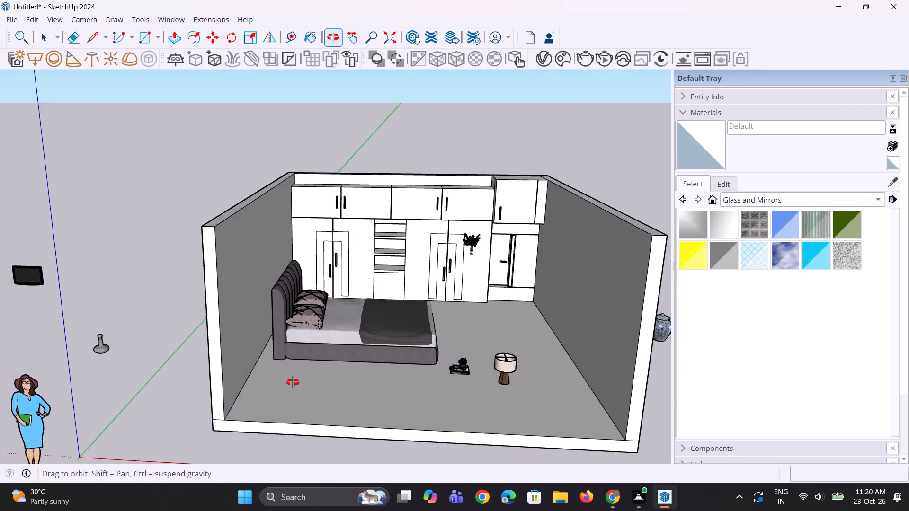
pyautogui.moveTo(293, 382); pyautogui.dragTo(292, 382, button='middle')
pyautogui.scroll(3, 288, 378)
pyautogui.click(328, 347)
pyautogui.rightClick(328, 347)
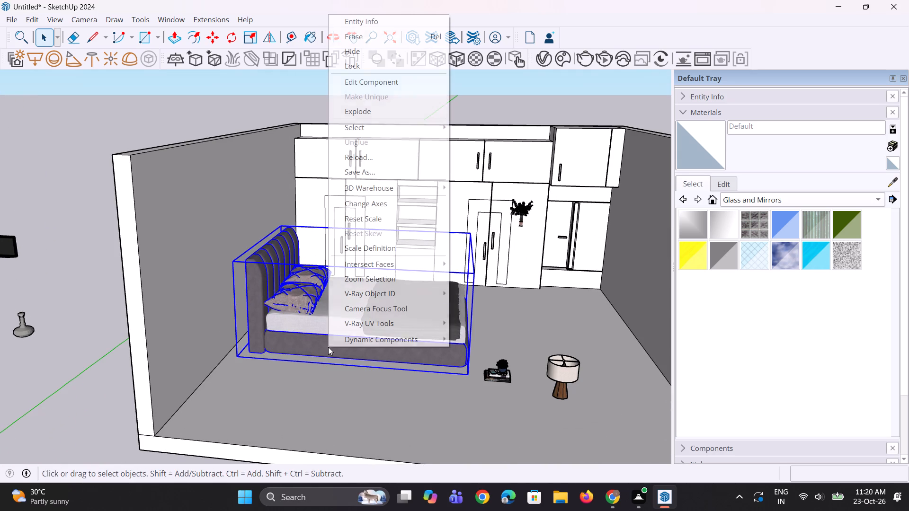
pyautogui.click(401, 116)
pyautogui.moveTo(399, 247); pyautogui.dragTo(382, 310, button='middle')
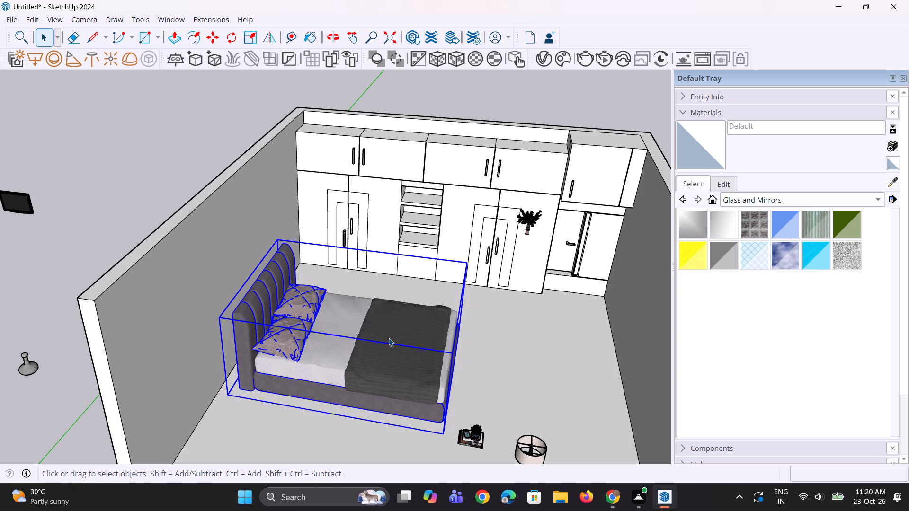
# Choose Wood Bamboo from the Wood materials and apply it to the whole bed.
pyautogui.scroll(-2, 387, 299)
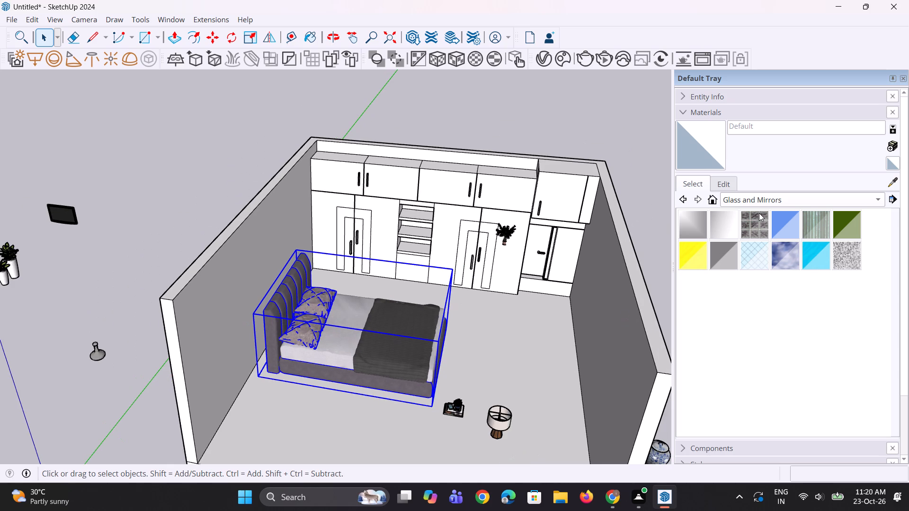
pyautogui.click(764, 199)
pyautogui.click(765, 300)
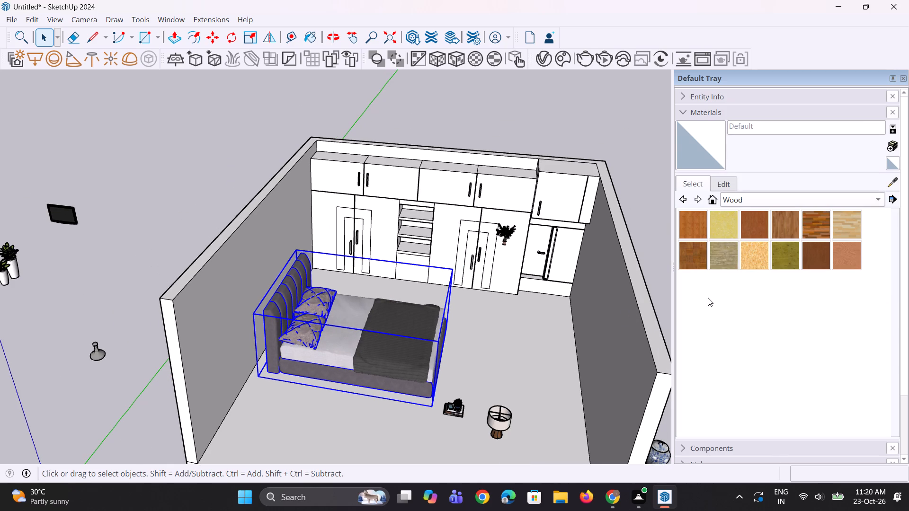
pyautogui.click(701, 227)
pyautogui.moveTo(467, 396); pyautogui.dragTo(471, 343, button='middle')
pyautogui.scroll(2, 392, 381)
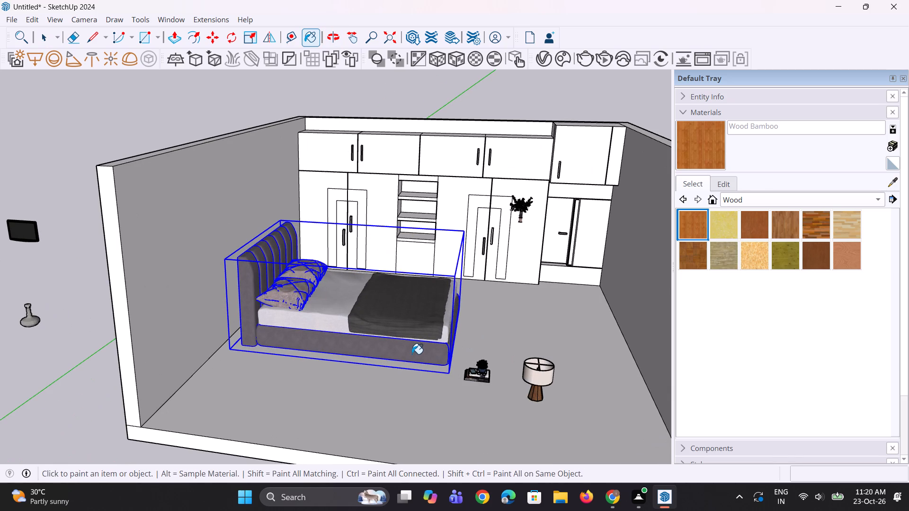
pyautogui.tripleClick(412, 354)
# Open the bed group for editing and apply Wood Bamboo to its base frame.
pyautogui.rightClick(412, 354)
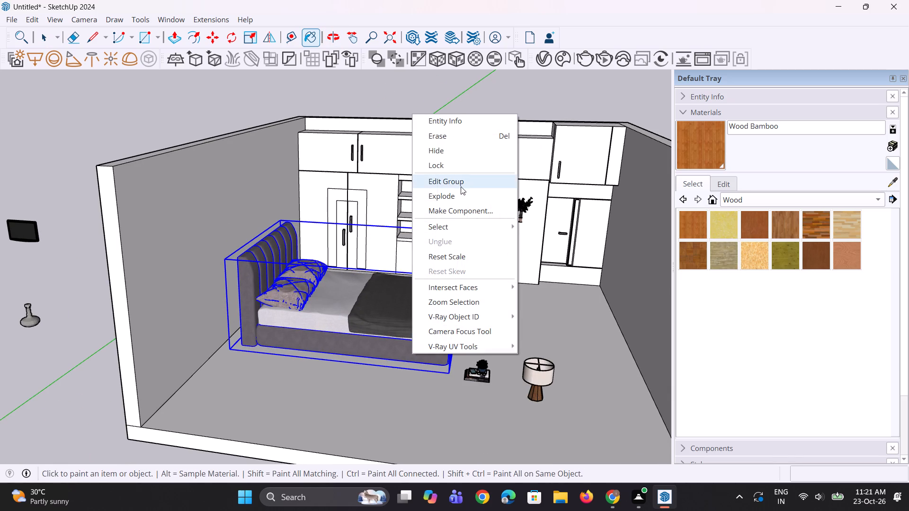
pyautogui.click(461, 186)
pyautogui.scroll(2, 408, 313)
pyautogui.click(397, 340)
pyautogui.tripleClick(394, 357)
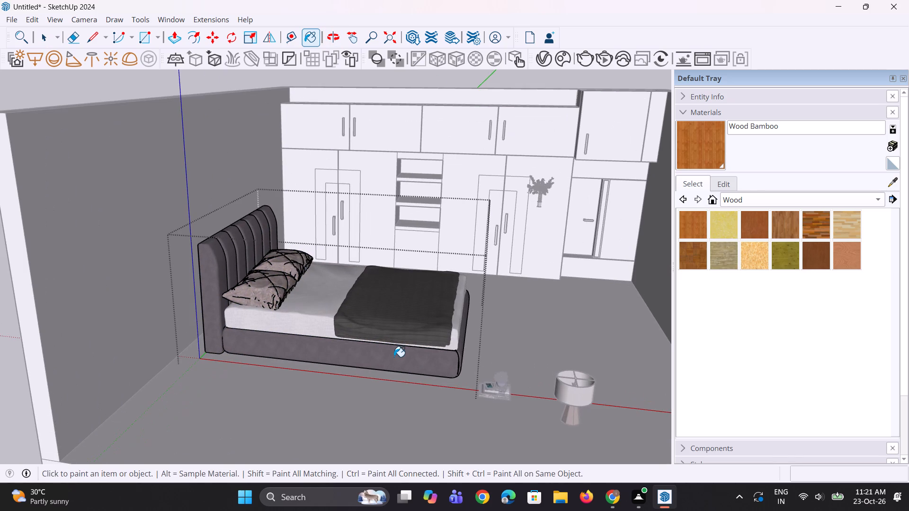
# Open the nested groups of the bed's base frame for editing and paint the frame with Wood Bamboo.
pyautogui.rightClick(394, 357)
pyautogui.click(442, 168)
pyautogui.tripleClick(398, 354)
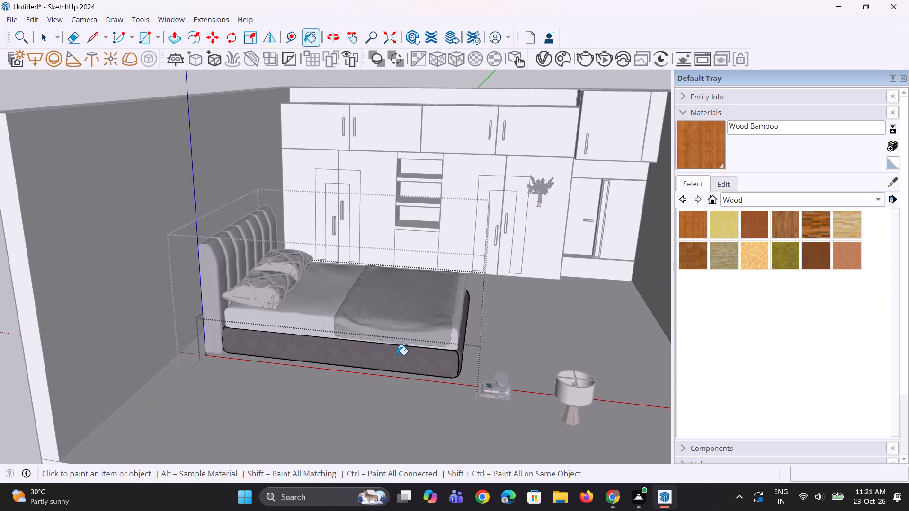
pyautogui.rightClick(397, 355)
pyautogui.click(439, 155)
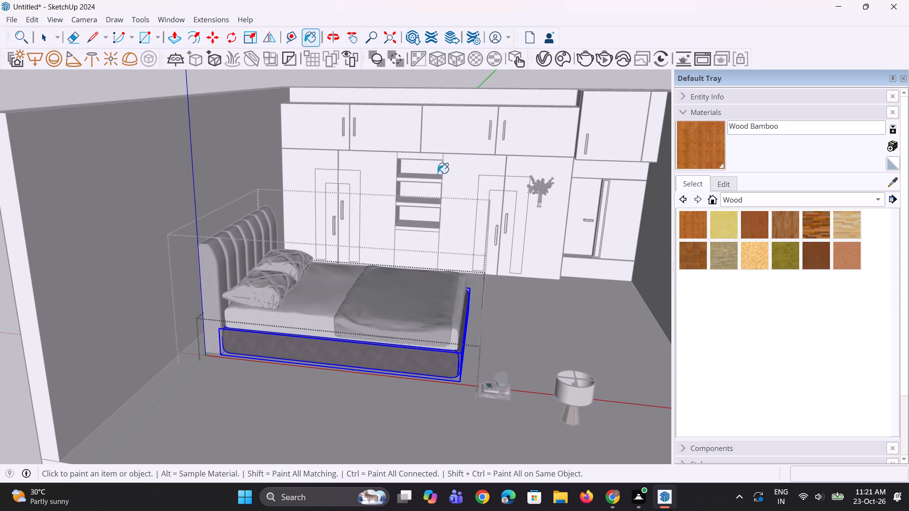
pyautogui.scroll(2, 410, 350)
pyautogui.tripleClick(407, 358)
pyautogui.click(406, 358)
pyautogui.rightClick(406, 358)
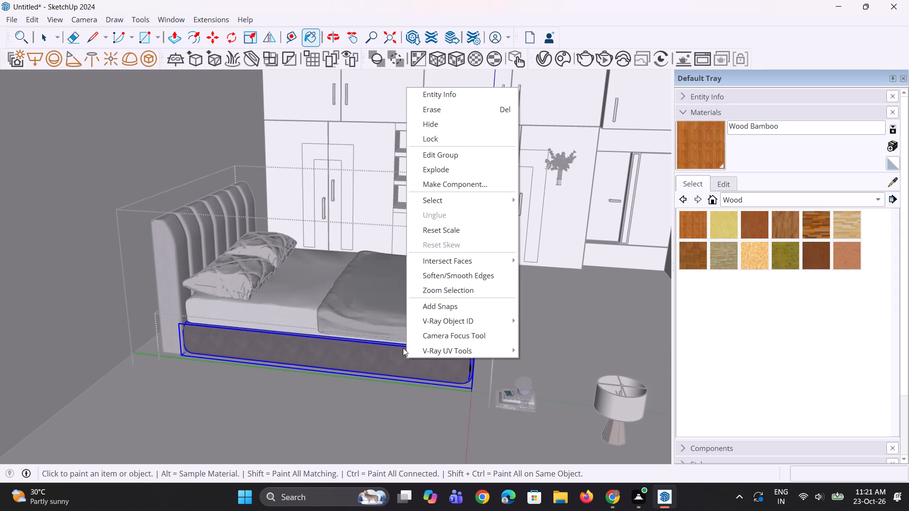
pyautogui.click(477, 155)
pyautogui.scroll(3, 393, 352)
pyautogui.tripleClick(393, 352)
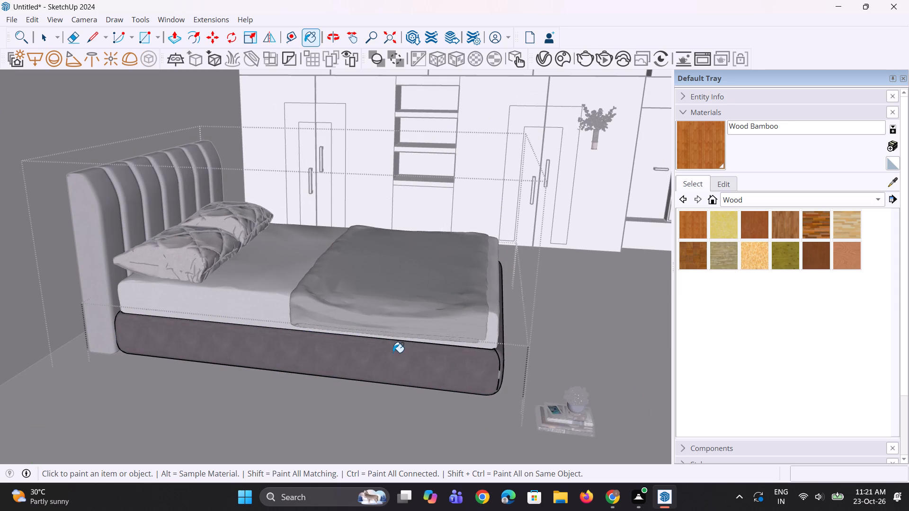
pyautogui.middleClick(454, 360)
pyautogui.scroll(2, 240, 330)
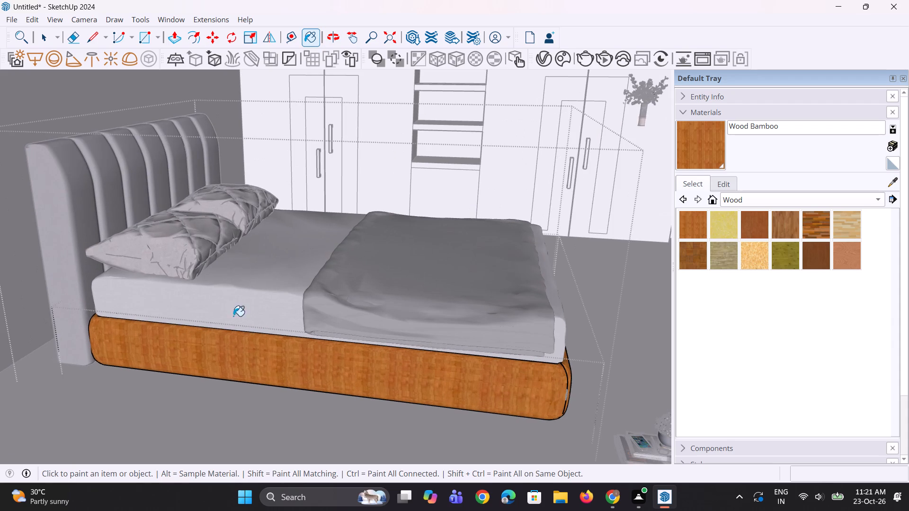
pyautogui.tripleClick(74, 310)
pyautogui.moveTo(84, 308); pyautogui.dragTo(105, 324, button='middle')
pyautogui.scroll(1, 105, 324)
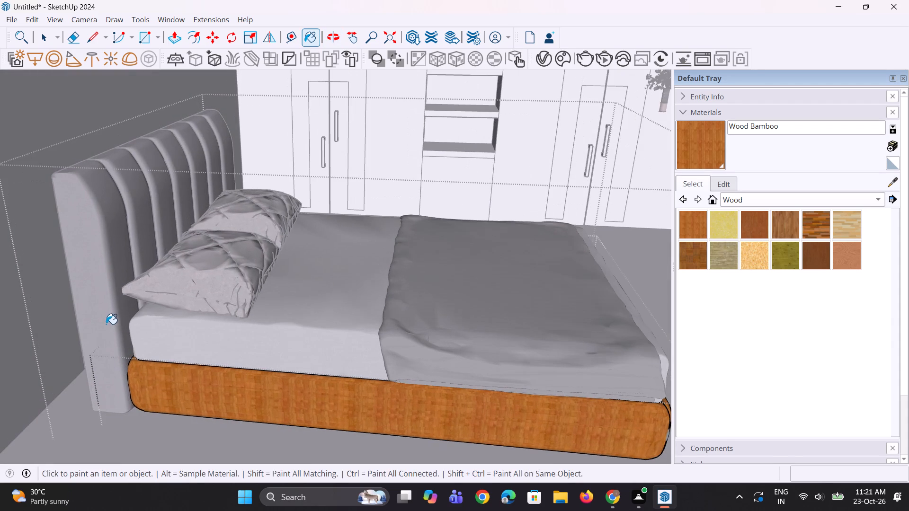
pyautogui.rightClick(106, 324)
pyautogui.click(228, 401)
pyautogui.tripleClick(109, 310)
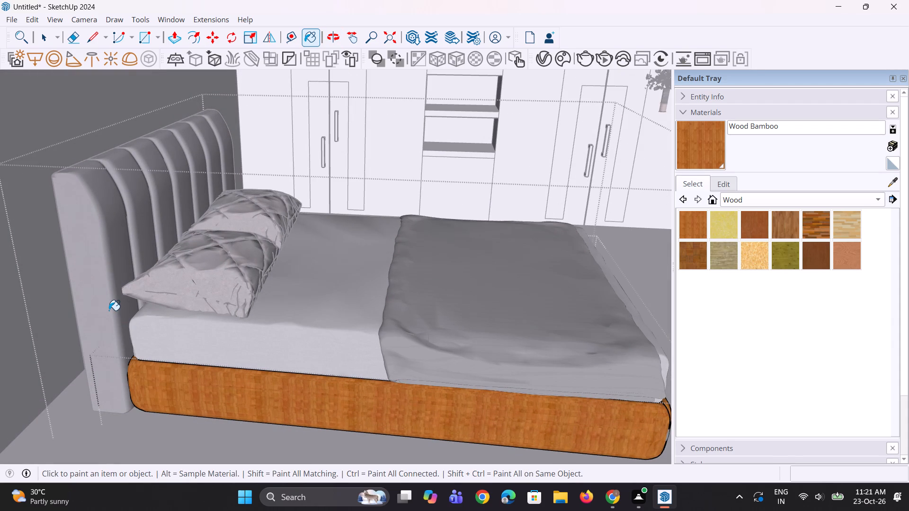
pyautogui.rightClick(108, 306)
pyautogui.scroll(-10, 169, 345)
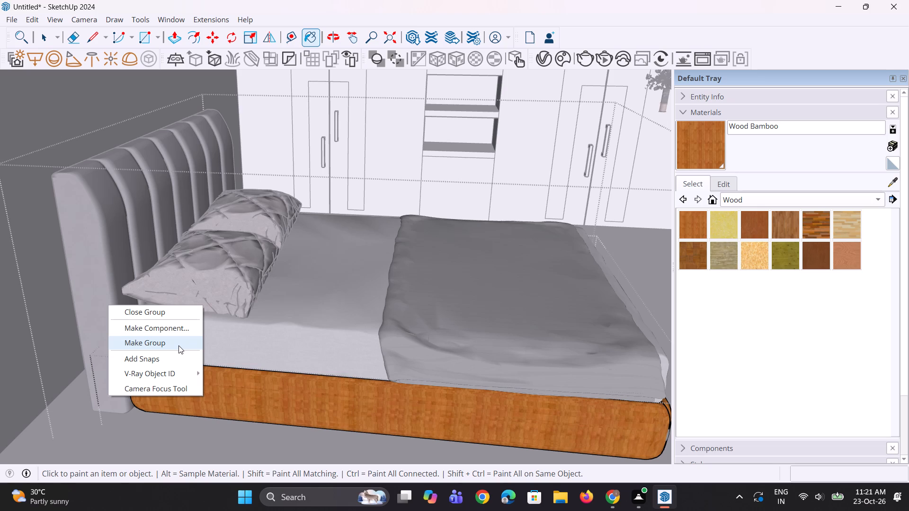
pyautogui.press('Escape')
# Close all of the bed's open nested groups to return to the whole model.
pyautogui.press('space')
pyautogui.press('space')
pyautogui.scroll(-7, 179, 348)
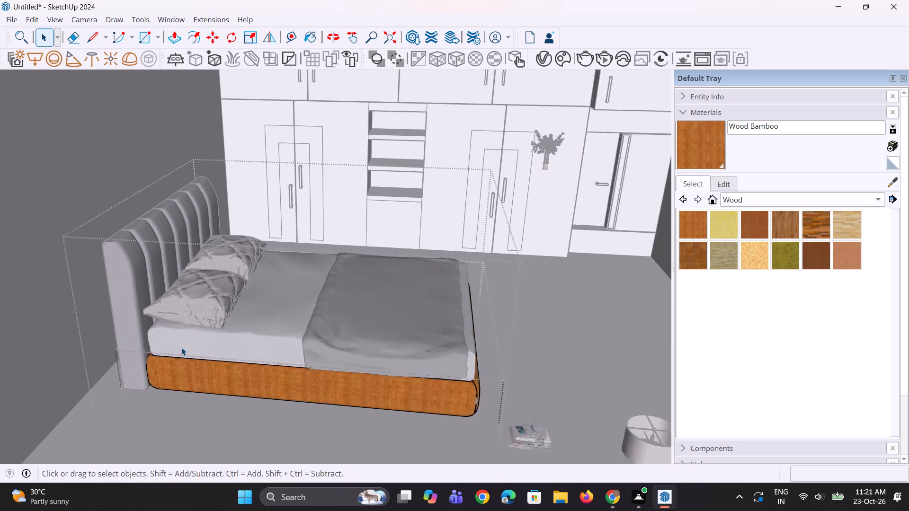
pyautogui.scroll(-7, 181, 347)
pyautogui.tripleClick(108, 202)
pyautogui.tripleClick(108, 202)
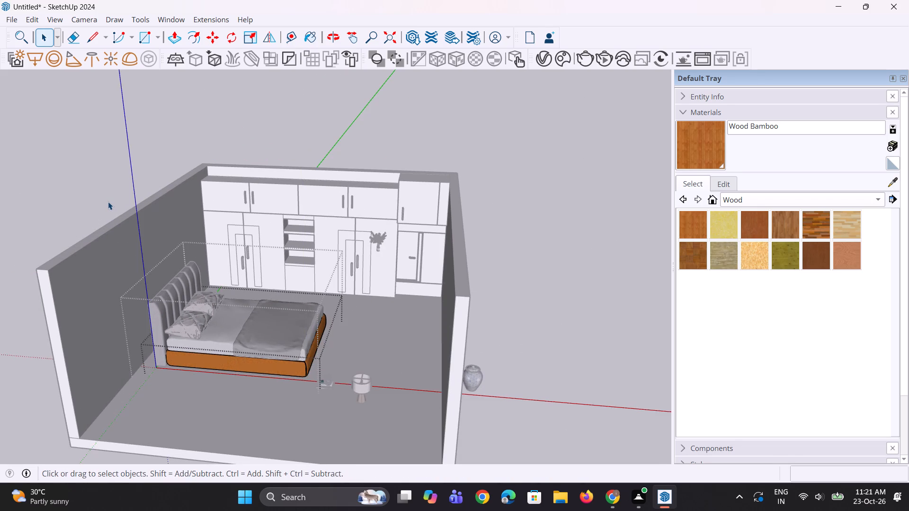
pyautogui.click(108, 202)
pyautogui.scroll(3, 194, 376)
pyautogui.doubleClick(60, 111)
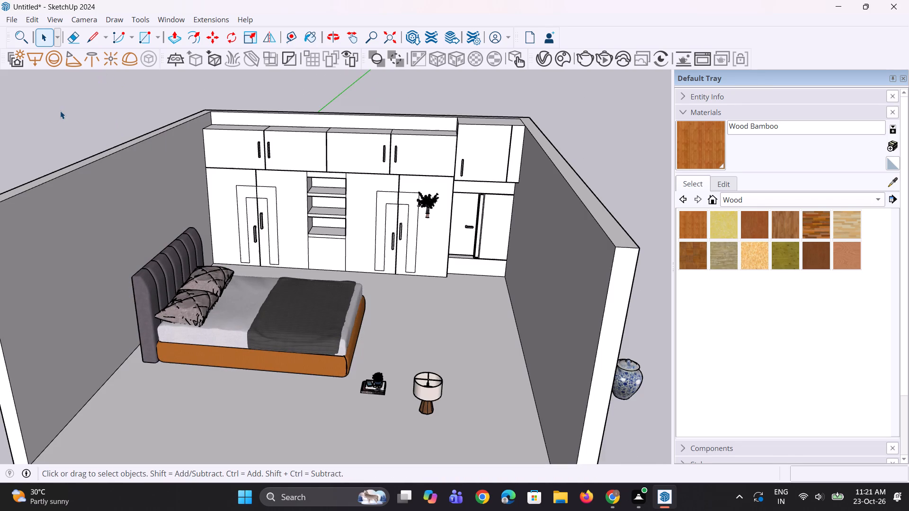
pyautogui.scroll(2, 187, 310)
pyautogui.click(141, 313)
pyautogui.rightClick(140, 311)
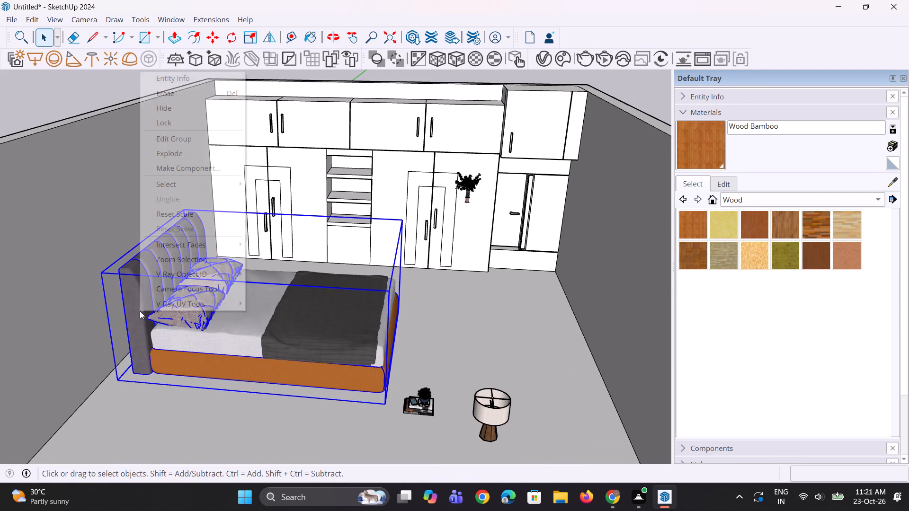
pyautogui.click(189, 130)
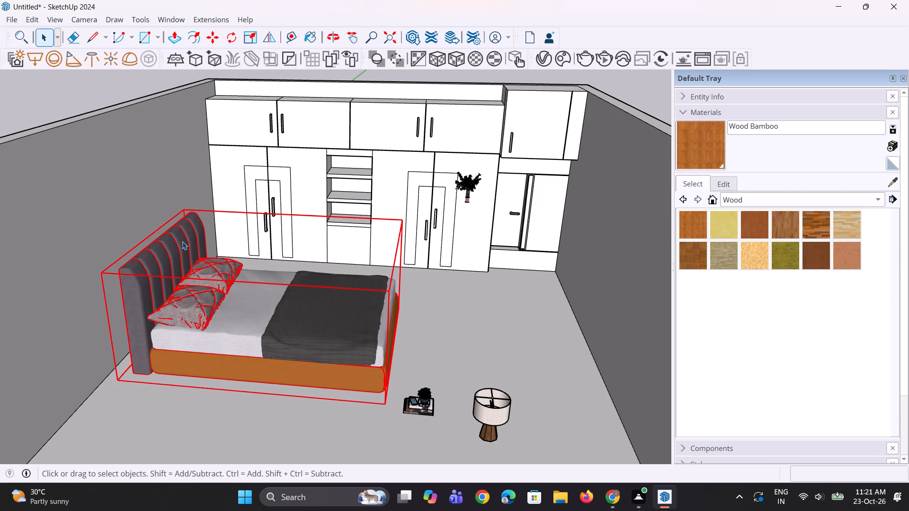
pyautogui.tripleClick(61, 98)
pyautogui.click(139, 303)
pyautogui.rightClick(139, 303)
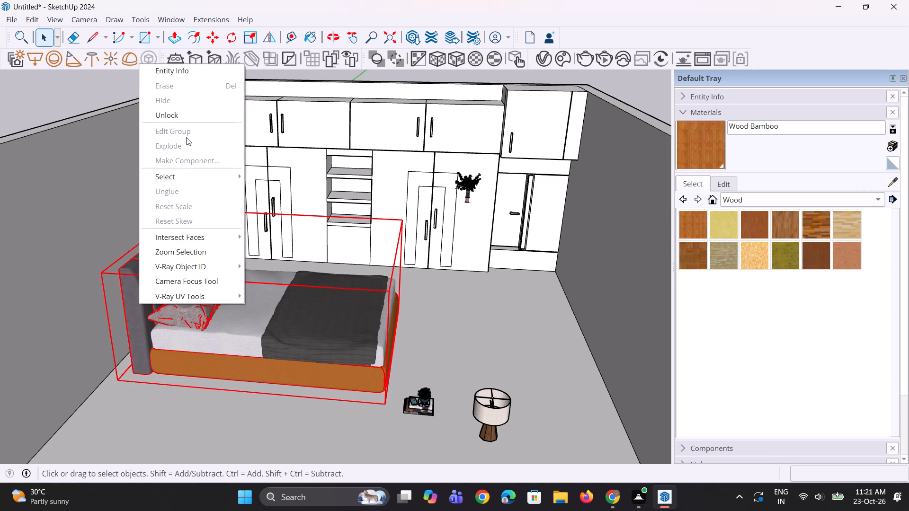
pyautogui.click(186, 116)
# Open the bed group and its nested headboard-and-pillows component for editing, with Wood Bamboo as the active paint material.
pyautogui.scroll(-1, 205, 280)
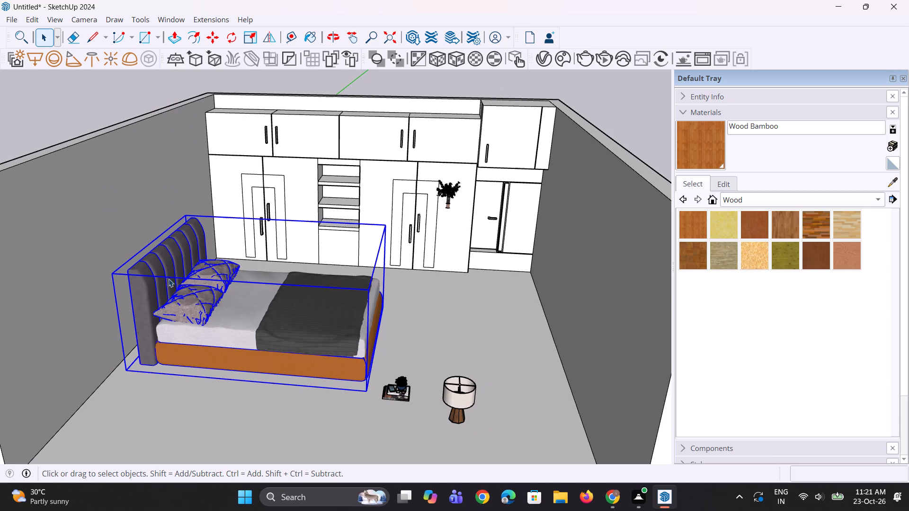
pyautogui.rightClick(159, 277)
pyautogui.click(188, 106)
pyautogui.scroll(2, 192, 284)
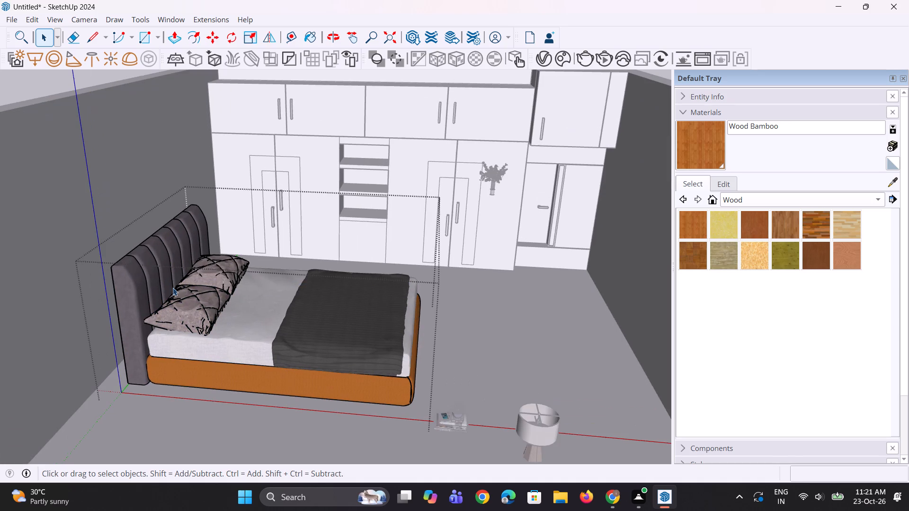
pyautogui.click(684, 151)
pyautogui.scroll(2, 314, 282)
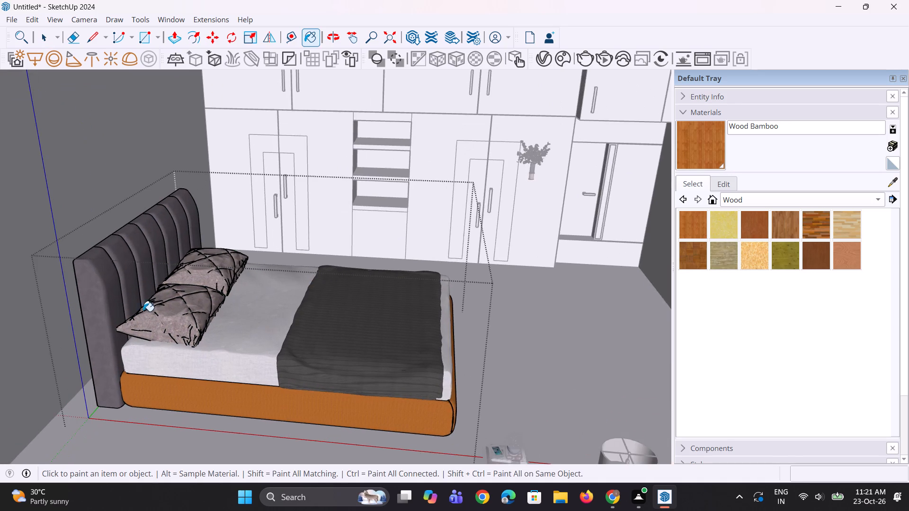
pyautogui.scroll(1, 89, 332)
pyautogui.doubleClick(88, 333)
pyautogui.doubleClick(94, 325)
pyautogui.rightClick(94, 325)
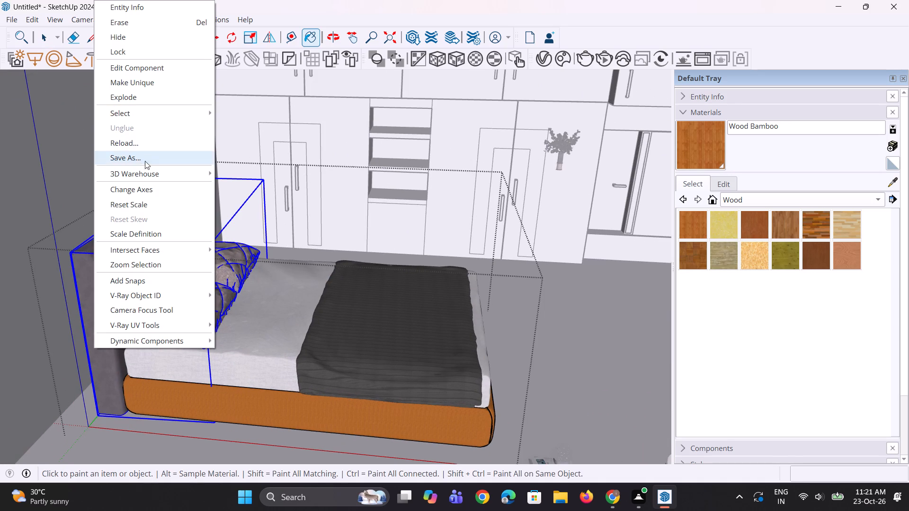
pyautogui.click(161, 73)
pyautogui.scroll(2, 116, 306)
pyautogui.tripleClick(106, 313)
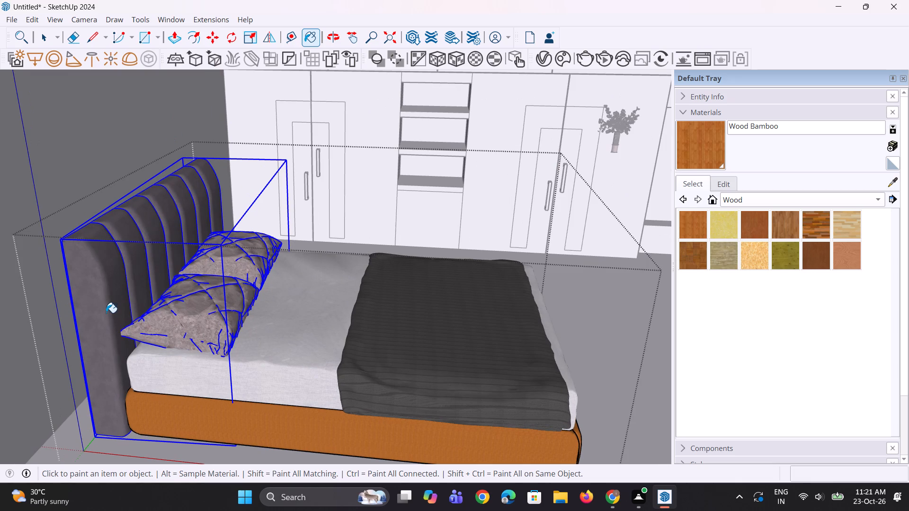
pyautogui.moveTo(102, 303); pyautogui.dragTo(144, 305, button='middle')
pyautogui.tripleClick(172, 321)
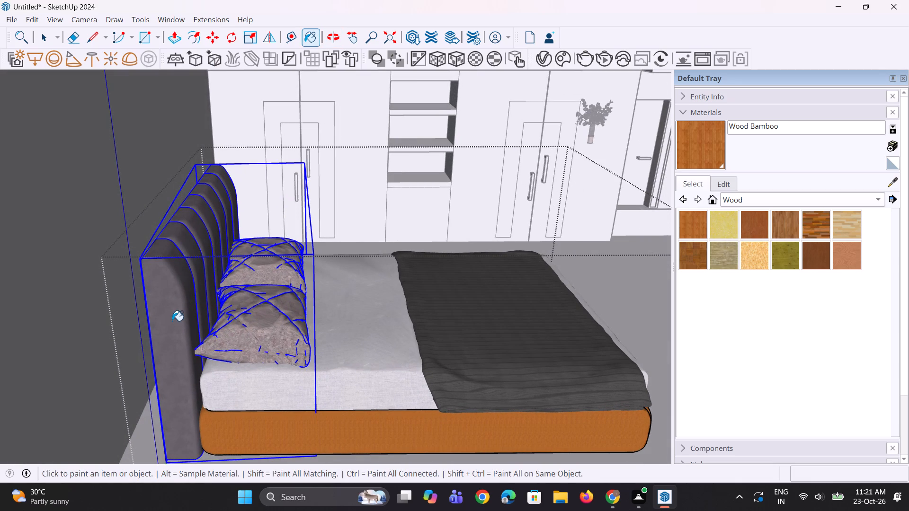
pyautogui.rightClick(172, 321)
pyautogui.click(232, 74)
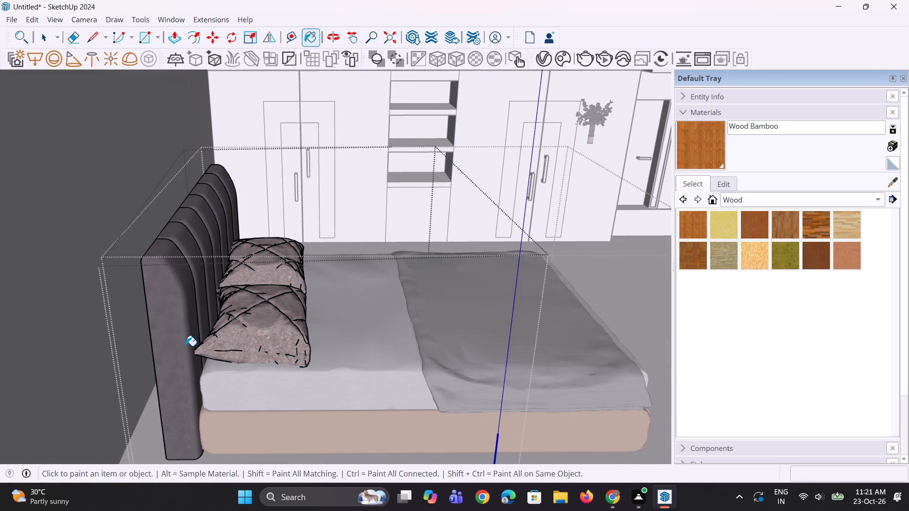
# Open the headboard group, explode its near end panel component and paint that panel with Wood Bamboo.
pyautogui.scroll(1, 185, 346)
pyautogui.doubleClick(180, 346)
pyautogui.rightClick(172, 329)
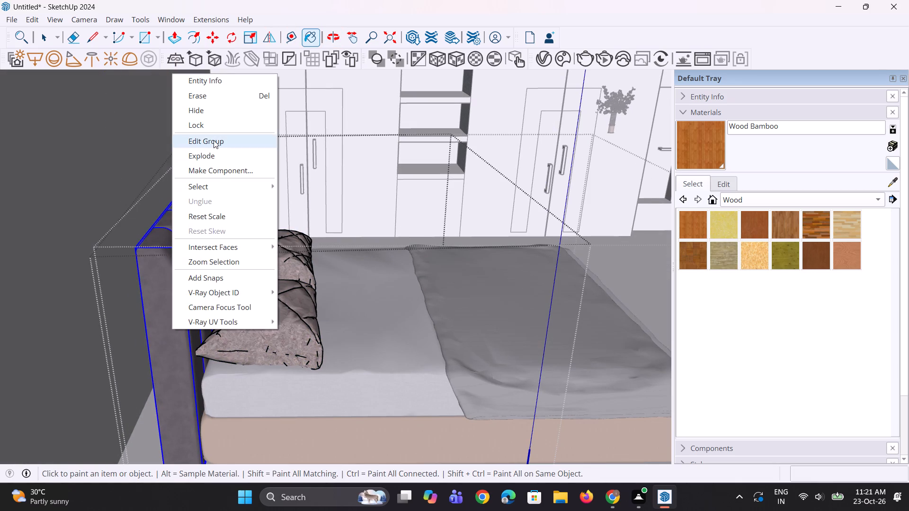
pyautogui.click(214, 144)
pyautogui.tripleClick(184, 310)
pyautogui.rightClick(182, 312)
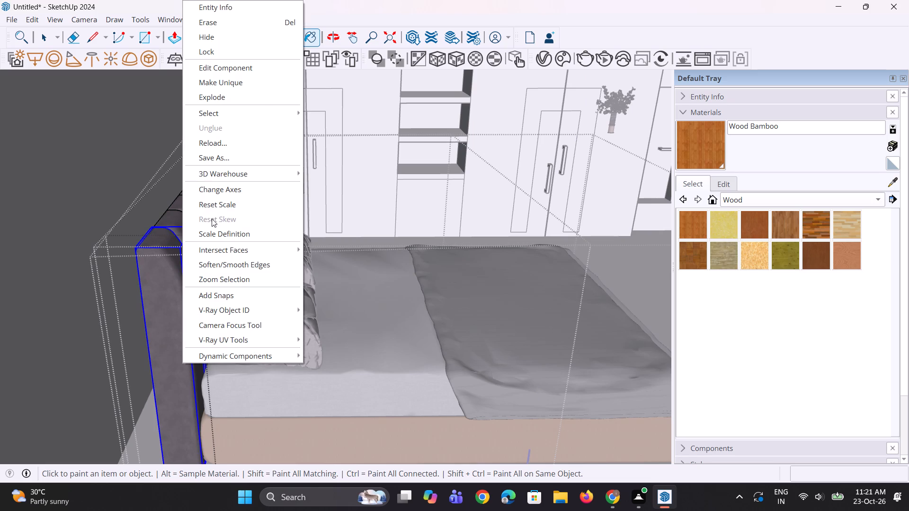
pyautogui.click(233, 101)
pyautogui.doubleClick(169, 324)
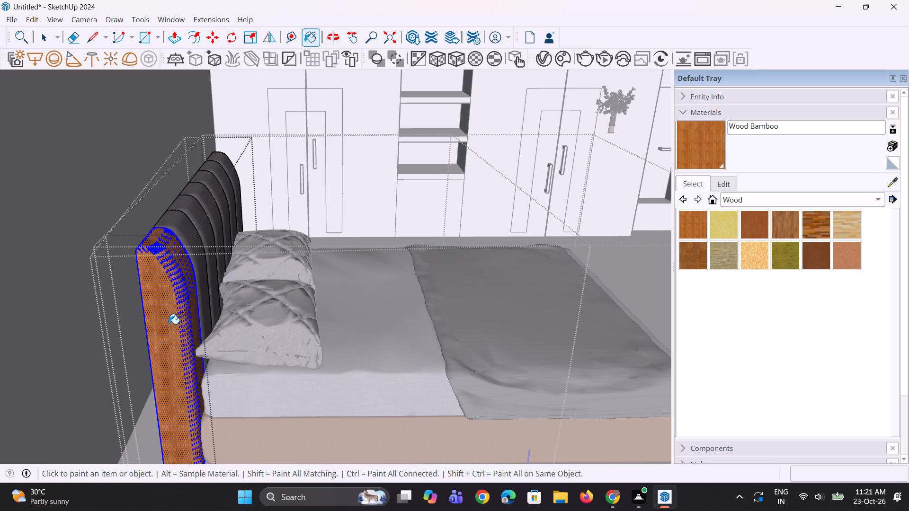
# Explode the second headboard panel component, directly beside the wood end panel.
pyautogui.moveTo(198, 345); pyautogui.dragTo(169, 346, button='middle')
pyautogui.scroll(-4, 179, 347)
pyautogui.moveTo(188, 351); pyautogui.dragTo(160, 362, button='middle')
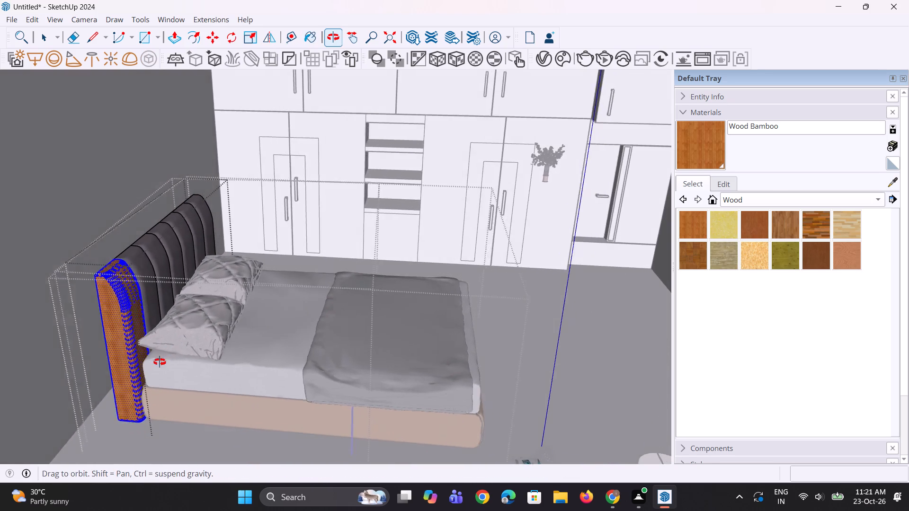
pyautogui.moveTo(160, 362); pyautogui.dragTo(98, 397, button='middle')
pyautogui.scroll(2, 127, 312)
pyautogui.doubleClick(69, 304)
pyautogui.rightClick(72, 296)
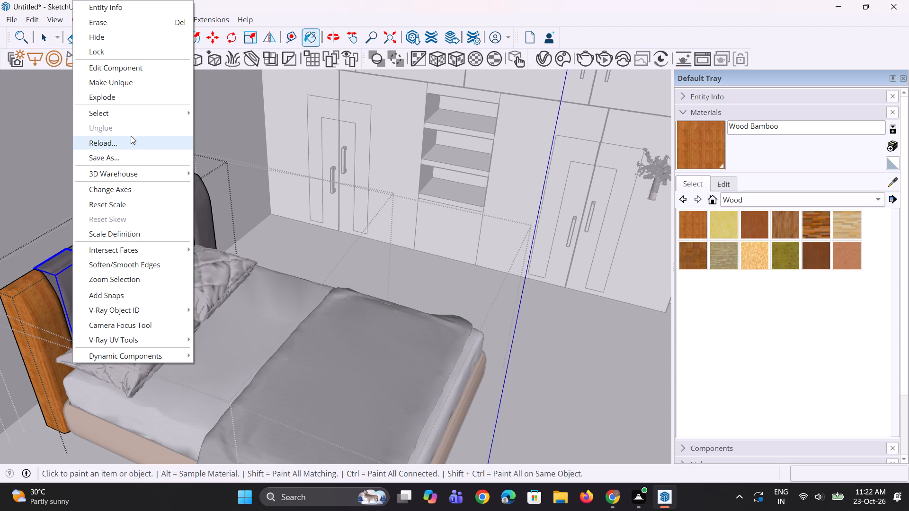
pyautogui.click(133, 101)
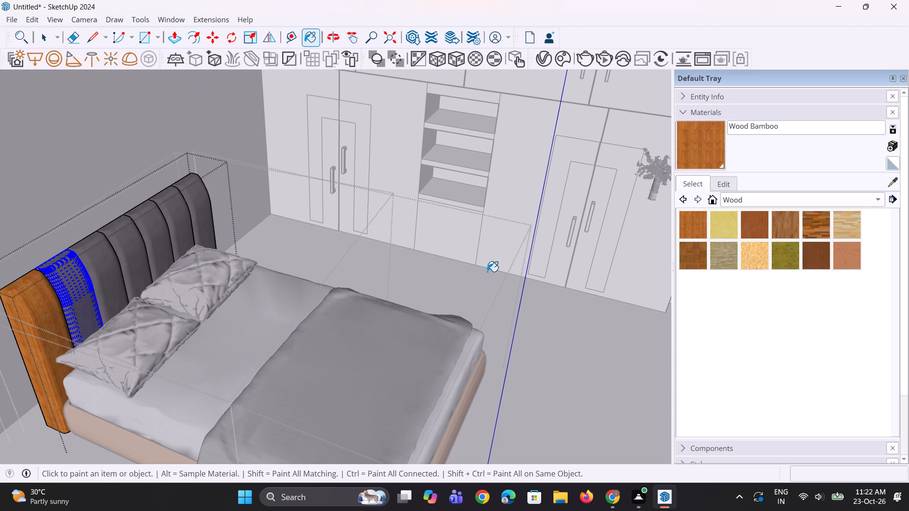
# Choose the white Color M00 from the Colors materials and paint the second headboard panel with it.
pyautogui.click(757, 197)
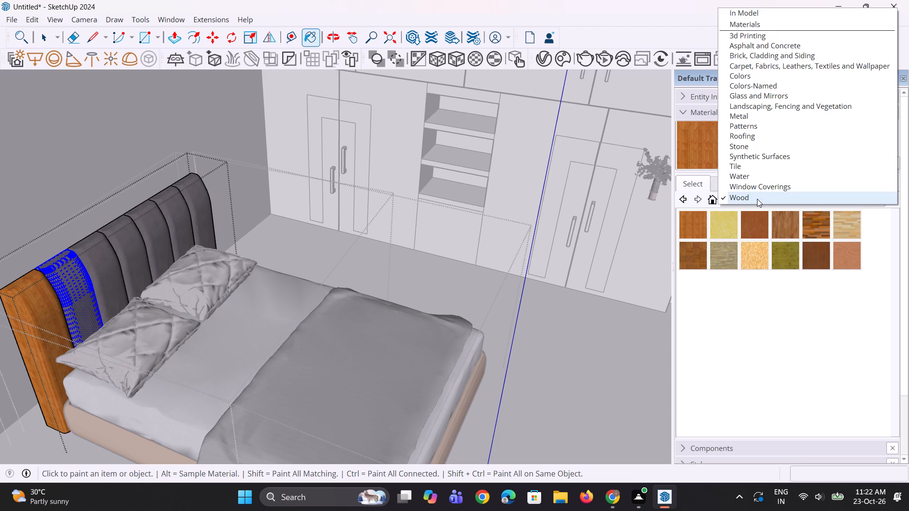
pyautogui.click(747, 78)
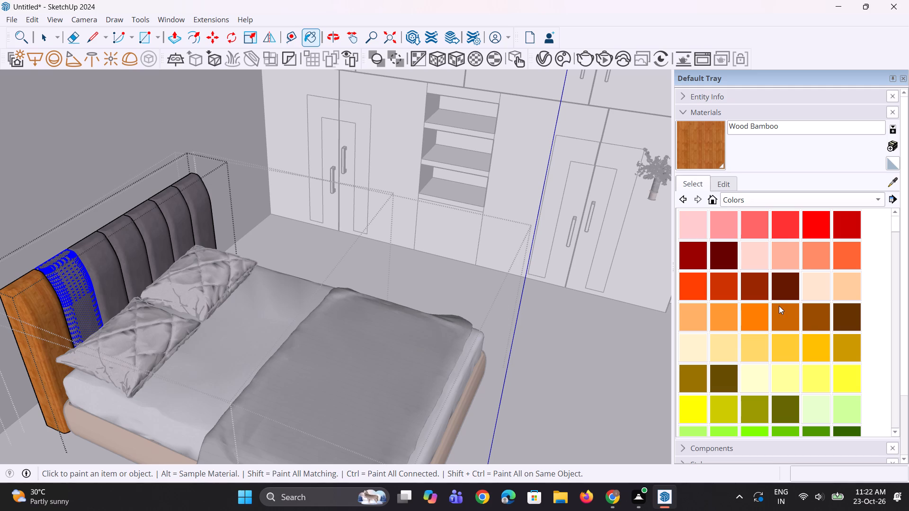
pyautogui.scroll(-6, 756, 348)
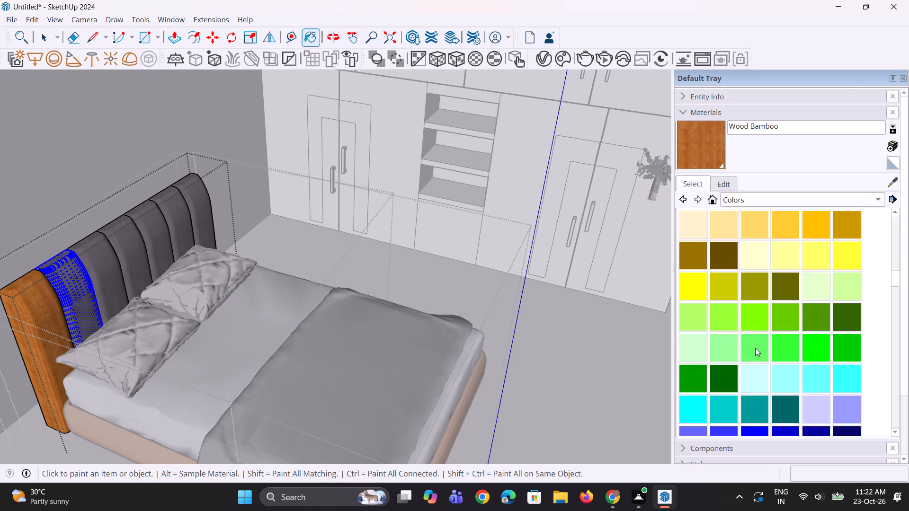
pyautogui.scroll(-13, 755, 348)
pyautogui.scroll(3, 712, 293)
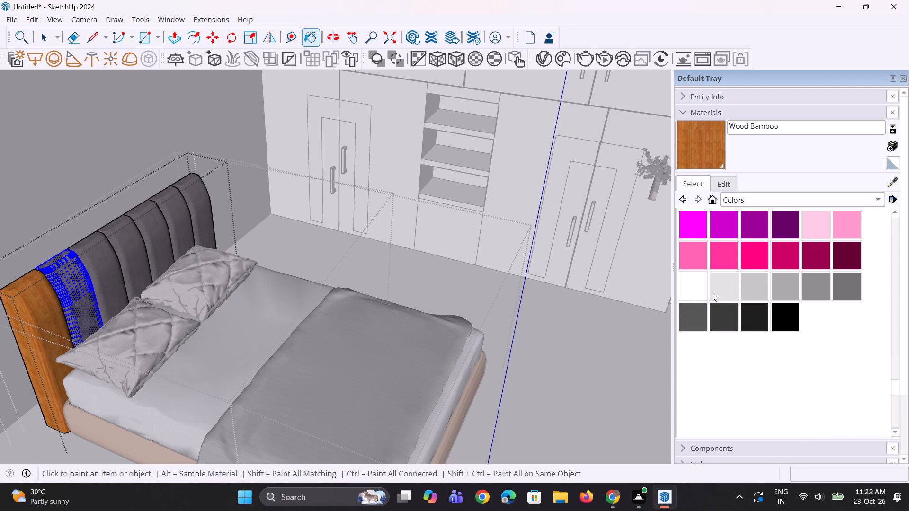
pyautogui.click(693, 284)
pyautogui.scroll(2, 11, 363)
pyautogui.doubleClick(93, 322)
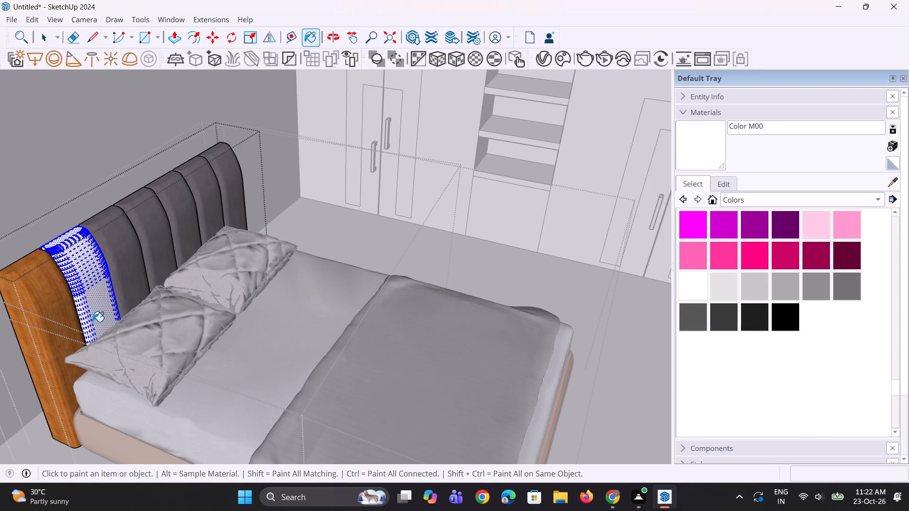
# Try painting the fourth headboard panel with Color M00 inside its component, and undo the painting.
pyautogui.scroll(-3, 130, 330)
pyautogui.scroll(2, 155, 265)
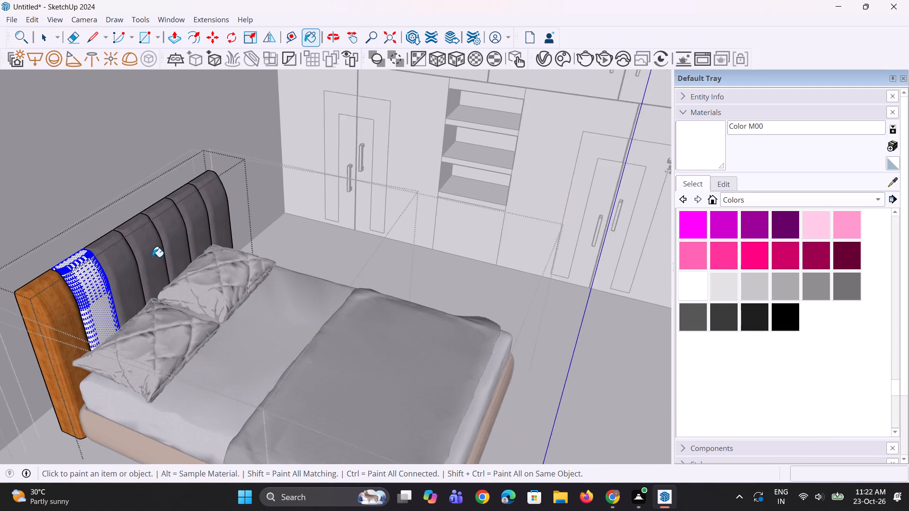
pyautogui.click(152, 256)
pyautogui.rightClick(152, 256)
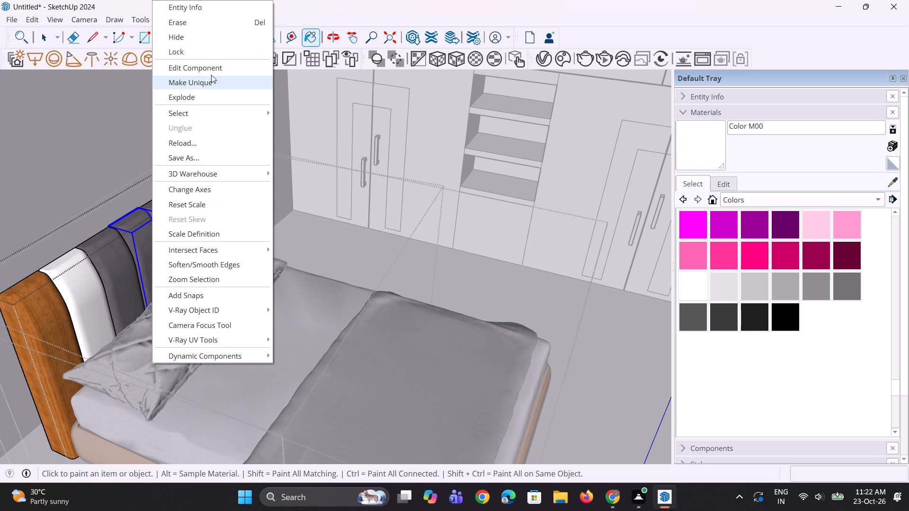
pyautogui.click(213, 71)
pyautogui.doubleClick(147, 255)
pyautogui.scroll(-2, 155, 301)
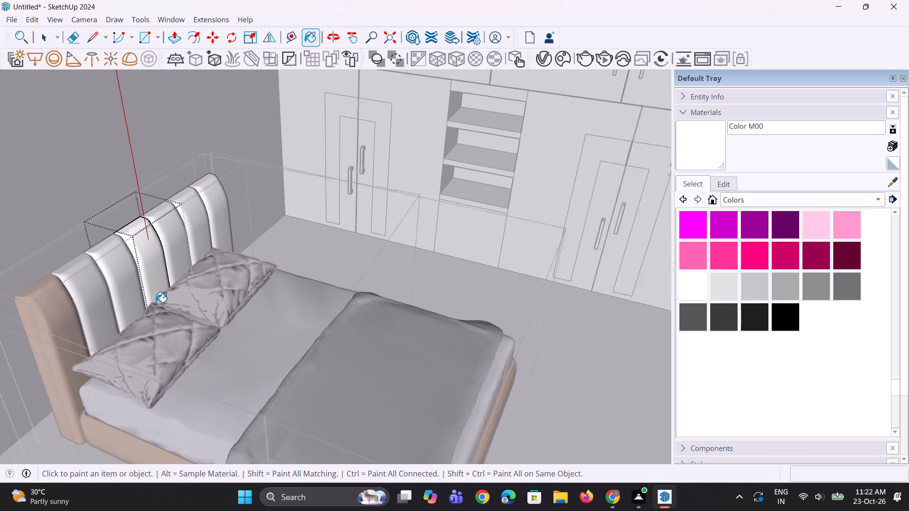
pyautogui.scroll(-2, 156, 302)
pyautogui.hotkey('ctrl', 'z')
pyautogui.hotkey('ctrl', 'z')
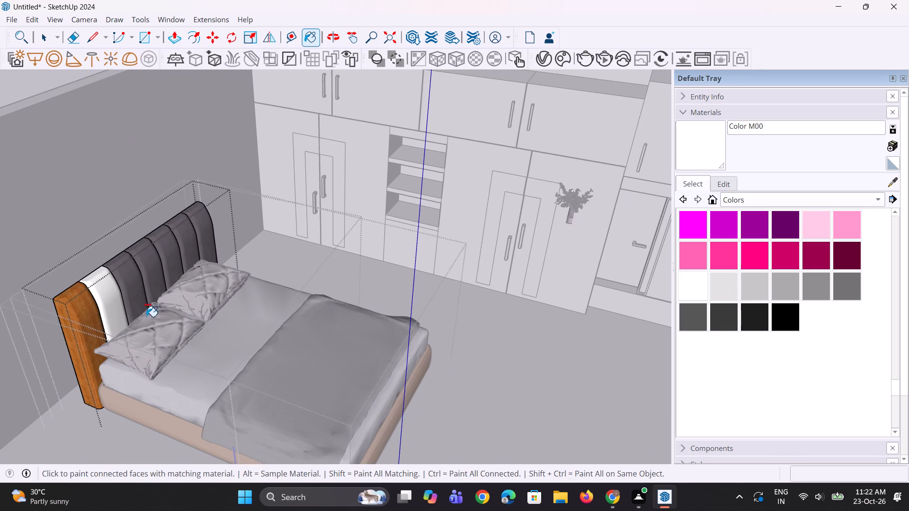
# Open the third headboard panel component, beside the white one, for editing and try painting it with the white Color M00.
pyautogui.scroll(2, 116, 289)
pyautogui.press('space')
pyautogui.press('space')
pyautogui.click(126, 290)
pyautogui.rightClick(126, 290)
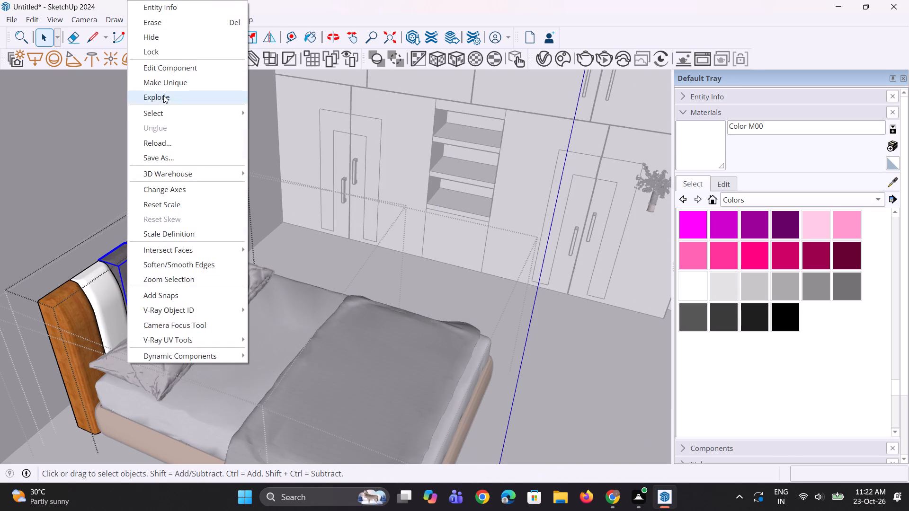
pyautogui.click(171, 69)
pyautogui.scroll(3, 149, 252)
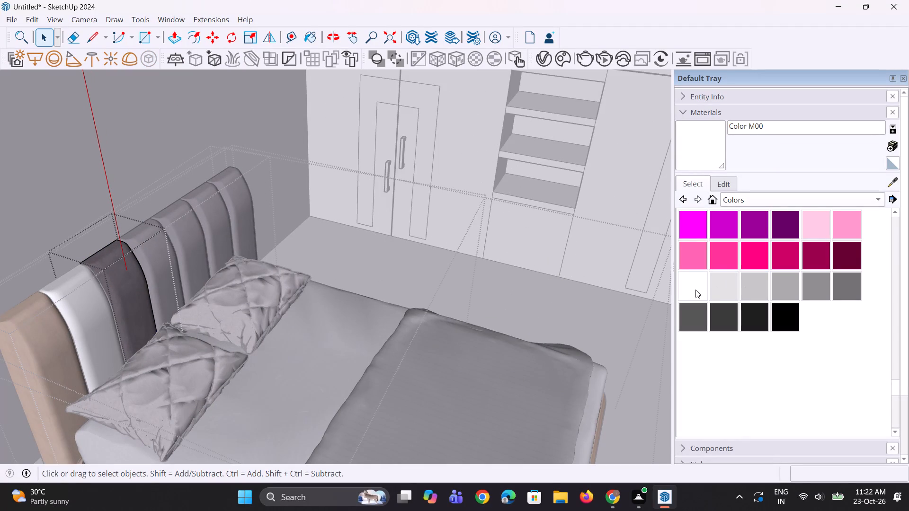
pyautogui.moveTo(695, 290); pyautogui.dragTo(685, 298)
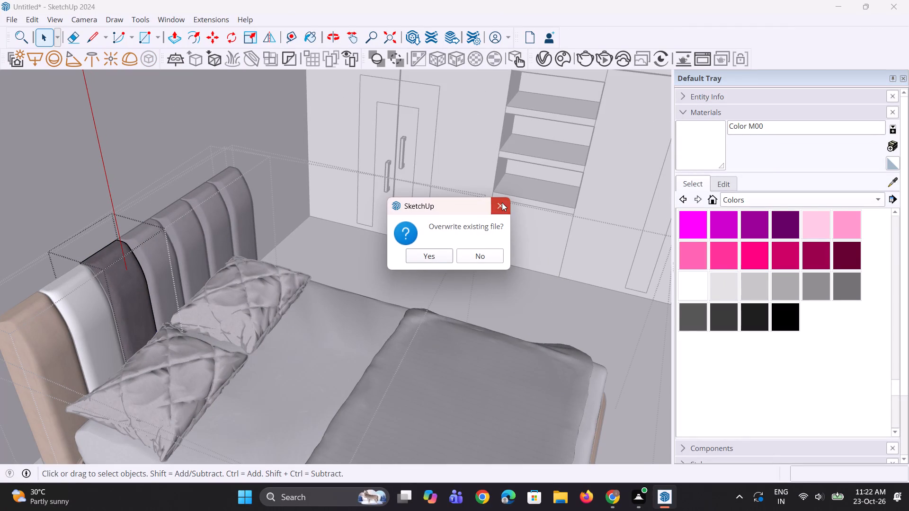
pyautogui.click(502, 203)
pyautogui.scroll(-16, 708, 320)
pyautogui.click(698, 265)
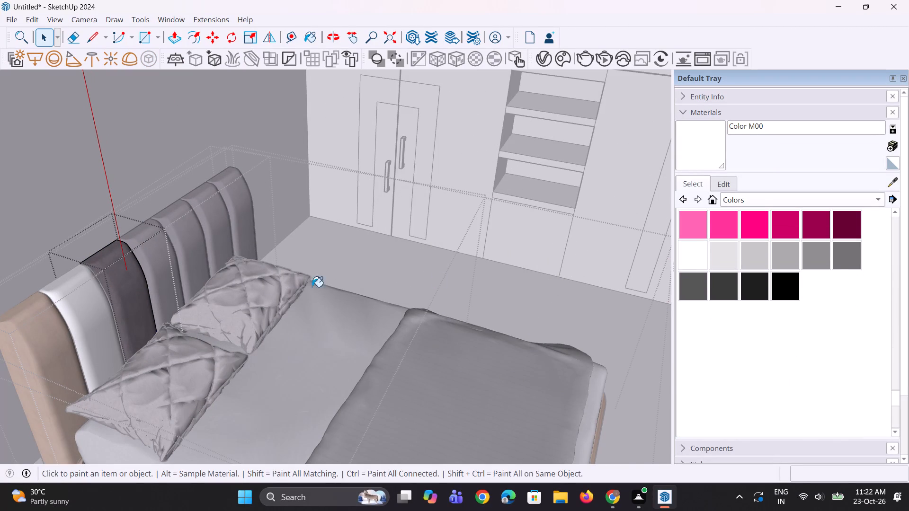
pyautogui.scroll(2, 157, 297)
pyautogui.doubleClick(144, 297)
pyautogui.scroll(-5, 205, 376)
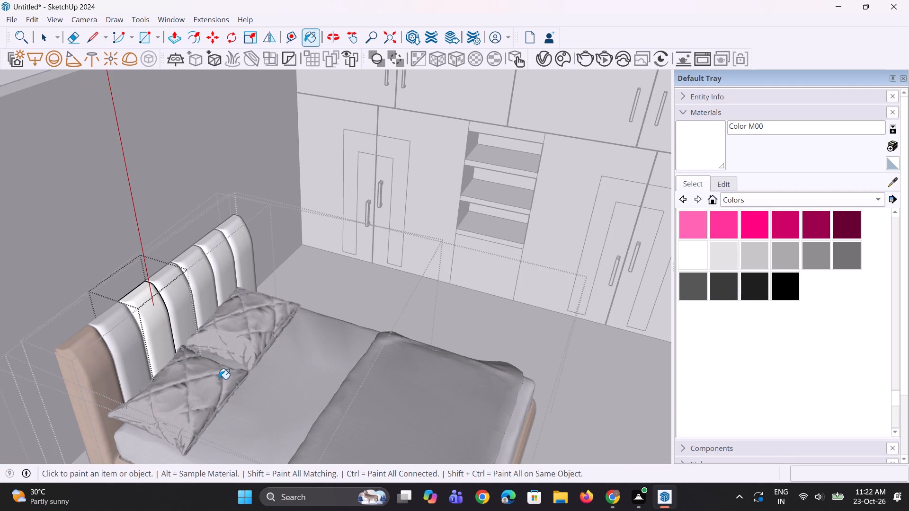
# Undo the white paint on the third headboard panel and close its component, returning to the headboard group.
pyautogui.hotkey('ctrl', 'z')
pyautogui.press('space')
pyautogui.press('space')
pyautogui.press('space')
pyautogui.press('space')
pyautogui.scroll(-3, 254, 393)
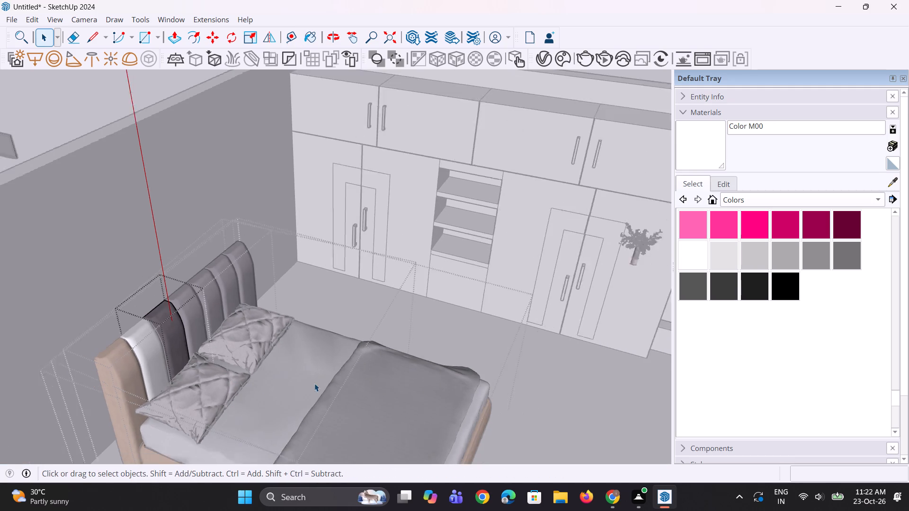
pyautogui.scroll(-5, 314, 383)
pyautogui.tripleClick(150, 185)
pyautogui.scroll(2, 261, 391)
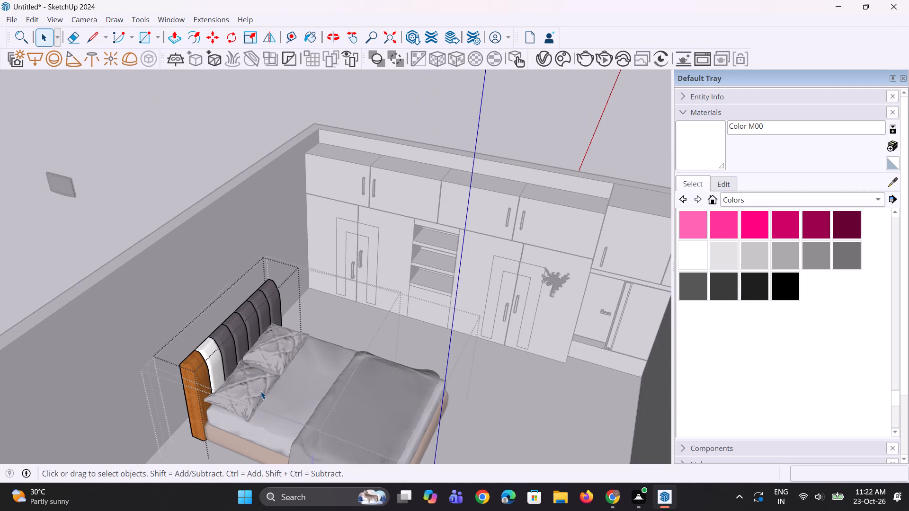
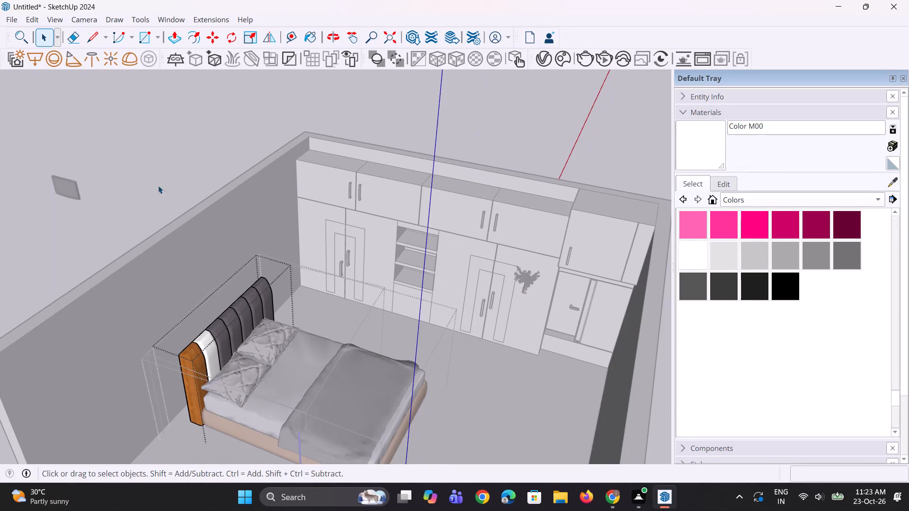
# Paint the white panel of the bed's headboard with Wood Bamboo from the Wood materials, inside the nested bed groups.
pyautogui.tripleClick(149, 164)
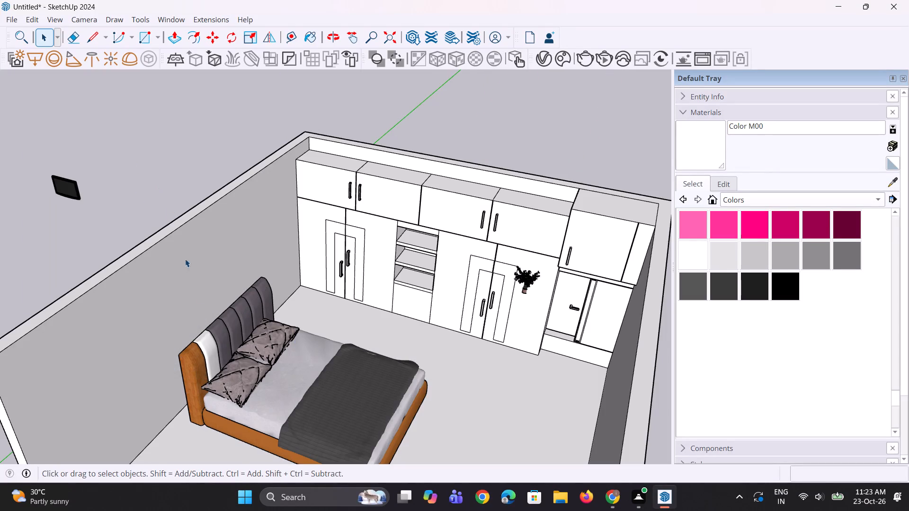
pyautogui.scroll(3, 202, 305)
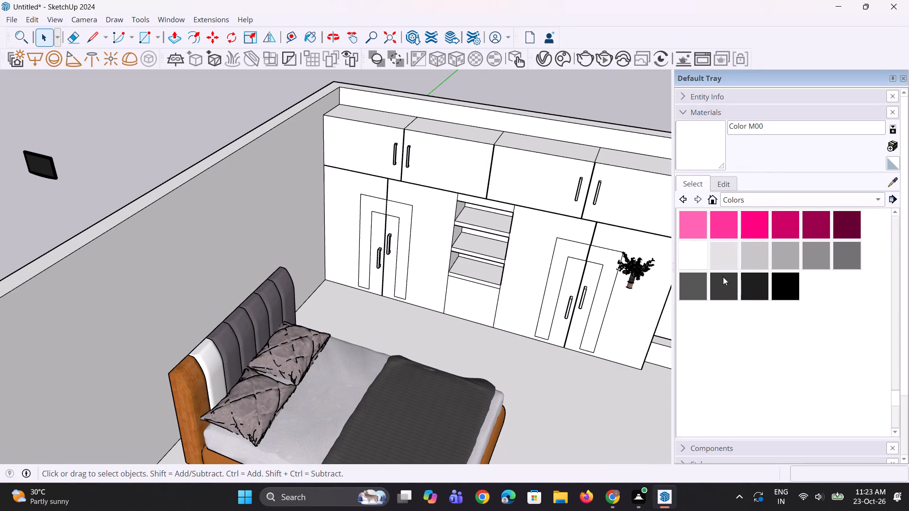
pyautogui.click(808, 201)
pyautogui.click(760, 315)
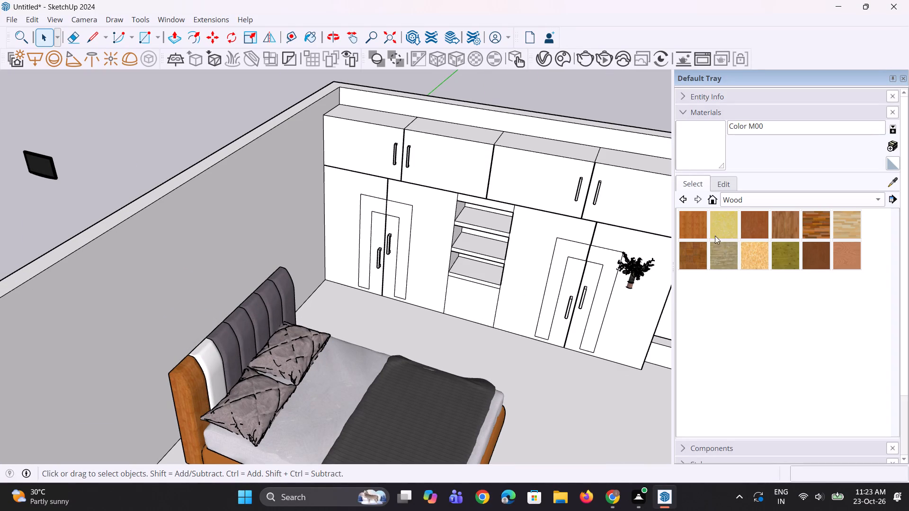
pyautogui.click(704, 225)
pyautogui.scroll(2, 237, 350)
pyautogui.click(199, 369)
pyautogui.rightClick(205, 359)
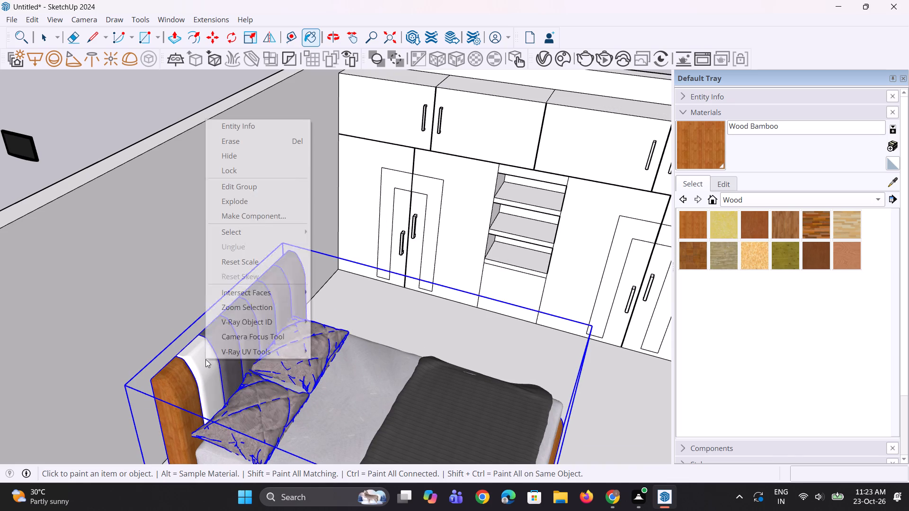
pyautogui.click(249, 184)
pyautogui.scroll(2, 226, 384)
pyautogui.tripleClick(210, 372)
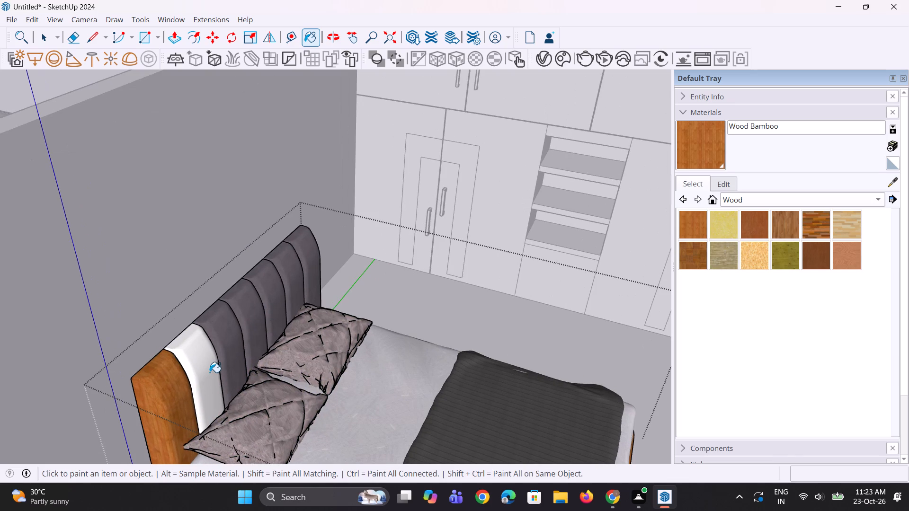
pyautogui.rightClick(201, 349)
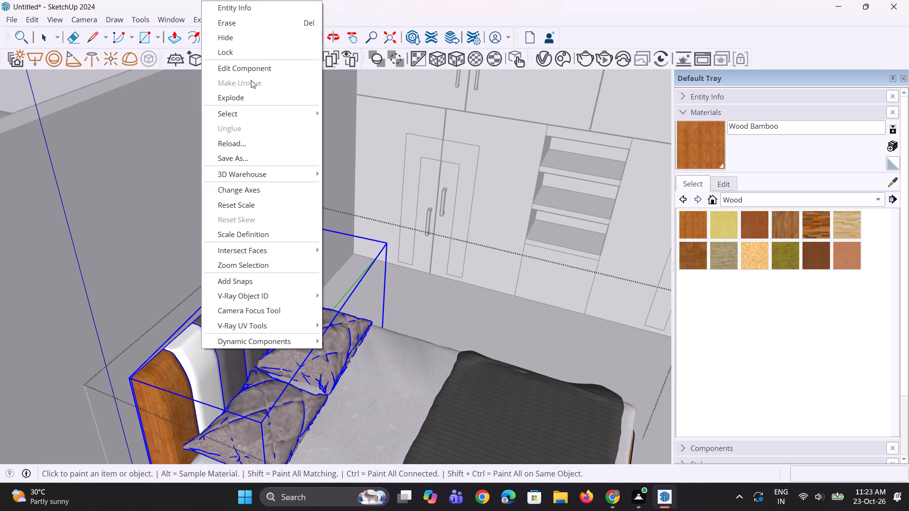
pyautogui.click(257, 68)
pyautogui.scroll(2, 210, 341)
pyautogui.tripleClick(204, 388)
pyautogui.rightClick(199, 369)
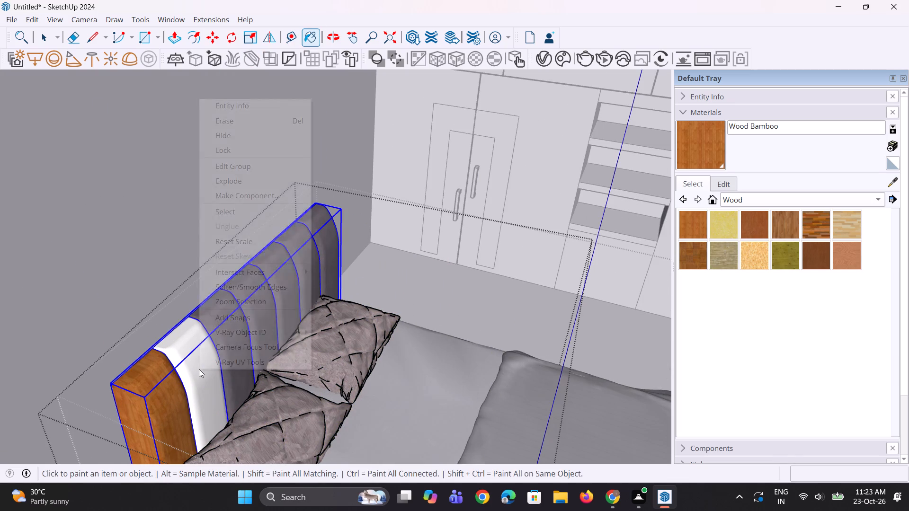
pyautogui.click(245, 170)
pyautogui.scroll(3, 193, 383)
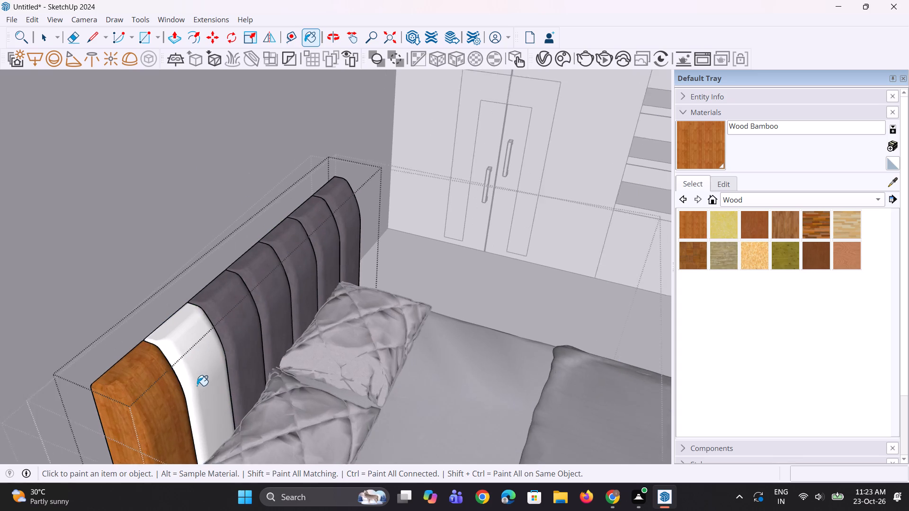
pyautogui.doubleClick(198, 386)
# Paint the dark grey headboard panels with Wood Bamboo by editing their shared component, and leave the bed's nested groups.
pyautogui.doubleClick(235, 335)
pyautogui.rightClick(235, 335)
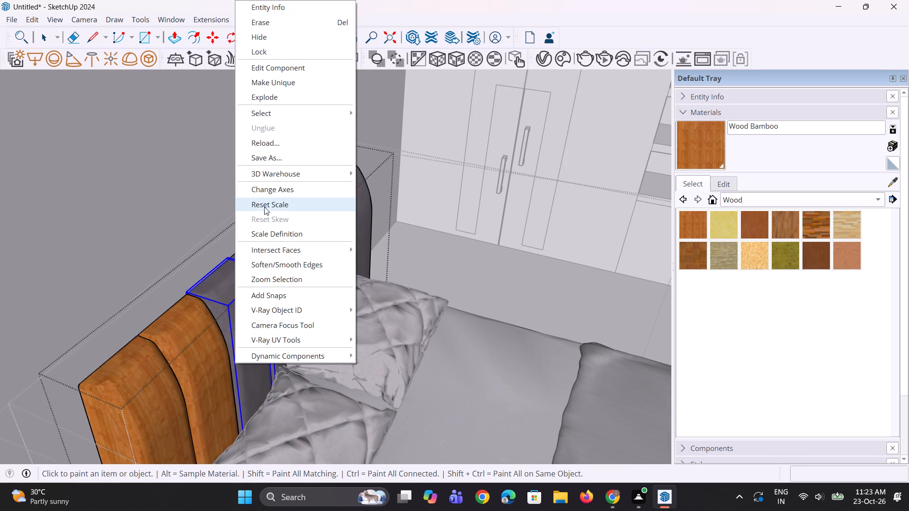
pyautogui.click(299, 70)
pyautogui.click(235, 331)
pyautogui.click(238, 330)
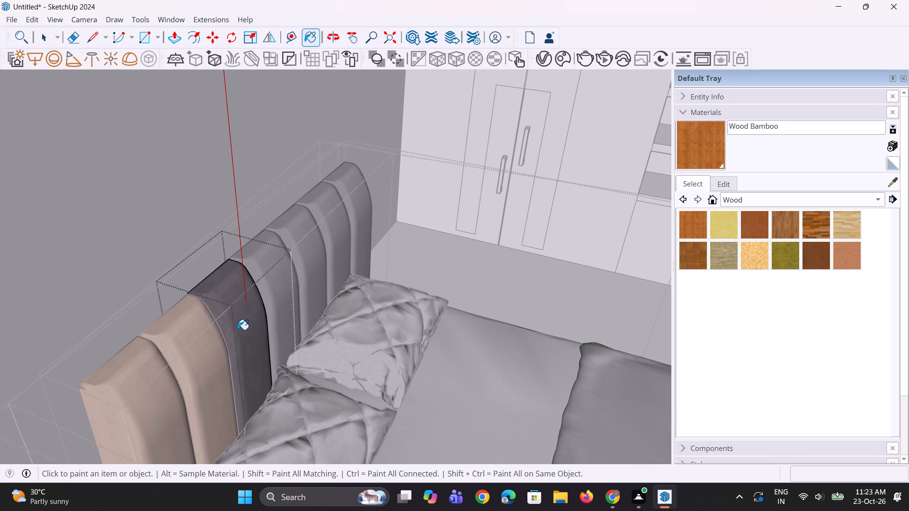
pyautogui.scroll(1, 269, 287)
pyautogui.scroll(-9, 257, 332)
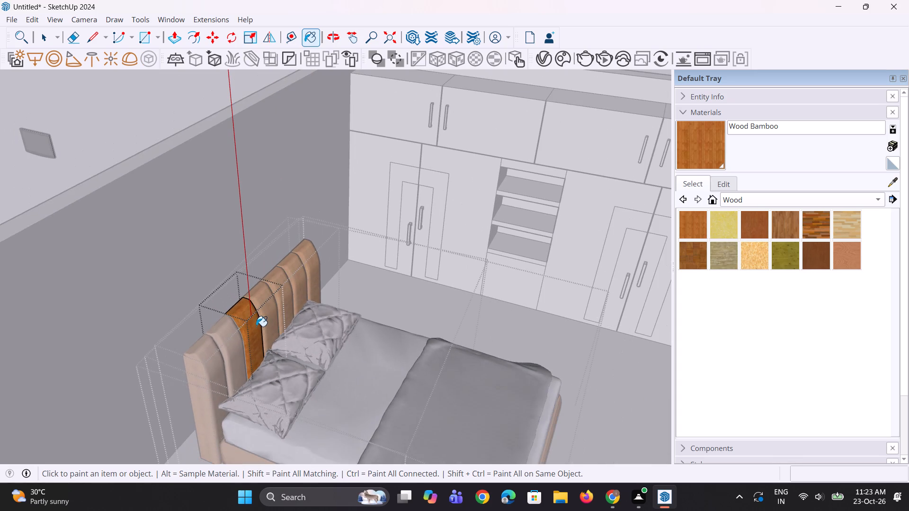
pyautogui.press('space')
pyautogui.press('space')
pyautogui.tripleClick(90, 127)
pyautogui.scroll(-5, 277, 358)
pyautogui.moveTo(276, 386); pyautogui.dragTo(287, 357, button='middle')
pyautogui.tripleClick(197, 147)
pyautogui.tripleClick(197, 147)
pyautogui.click(197, 147)
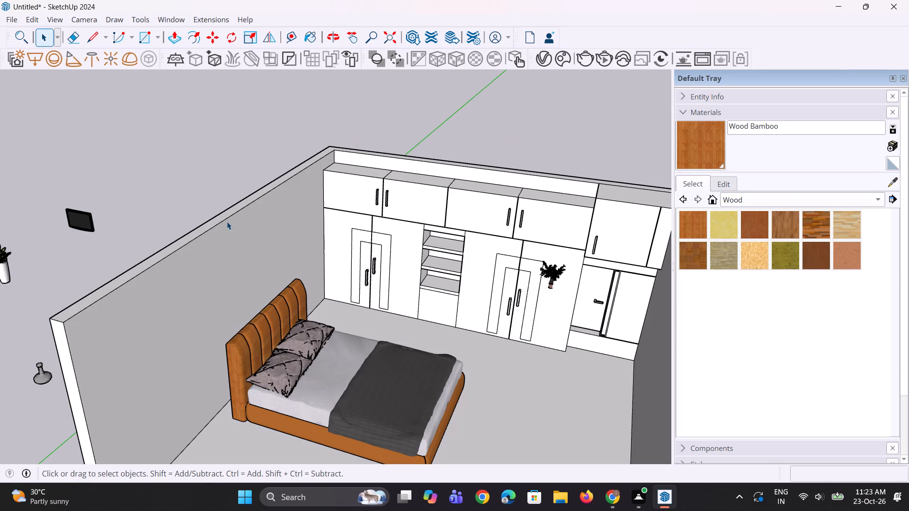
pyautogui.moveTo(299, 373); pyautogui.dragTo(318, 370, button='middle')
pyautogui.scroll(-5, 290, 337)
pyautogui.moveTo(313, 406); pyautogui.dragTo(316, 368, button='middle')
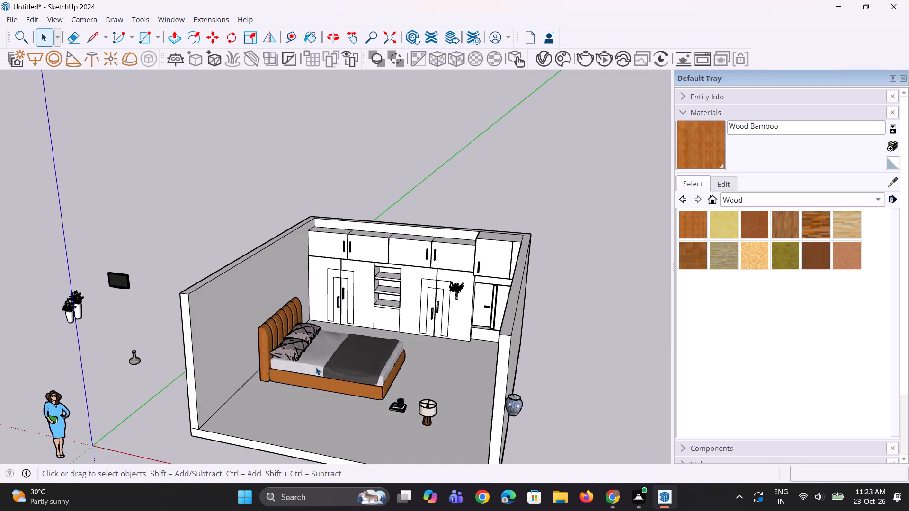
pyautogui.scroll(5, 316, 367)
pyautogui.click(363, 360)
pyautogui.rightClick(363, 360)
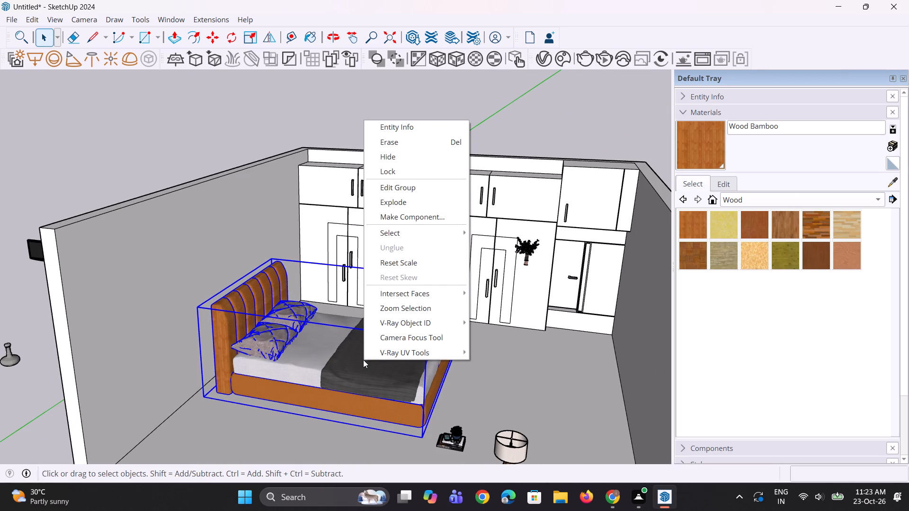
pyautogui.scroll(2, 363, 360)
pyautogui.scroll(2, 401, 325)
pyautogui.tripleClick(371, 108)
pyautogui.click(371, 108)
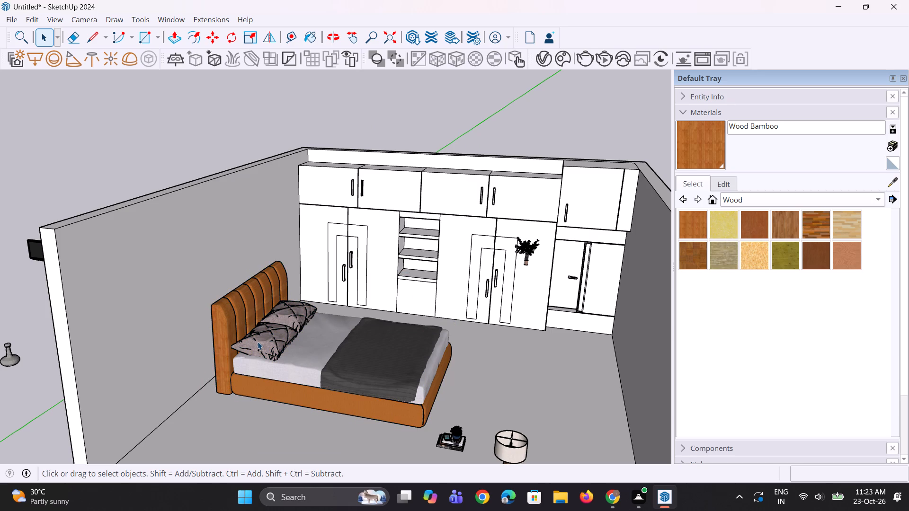
# Open the bed group and its headboard-and-pillows component for editing, with the Carpet, Fabrics, Leathers, Textiles and Wallpaper materials shown.
pyautogui.click(258, 342)
pyautogui.rightClick(258, 342)
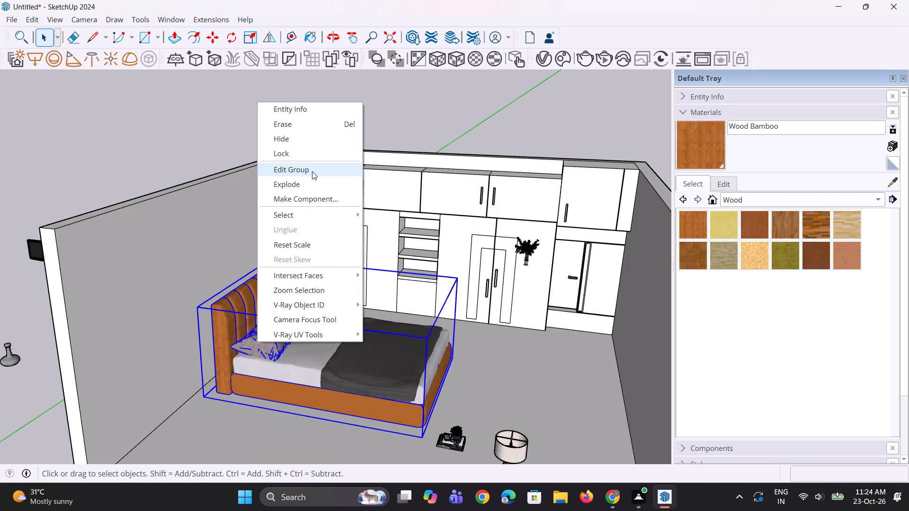
pyautogui.click(312, 171)
pyautogui.click(809, 202)
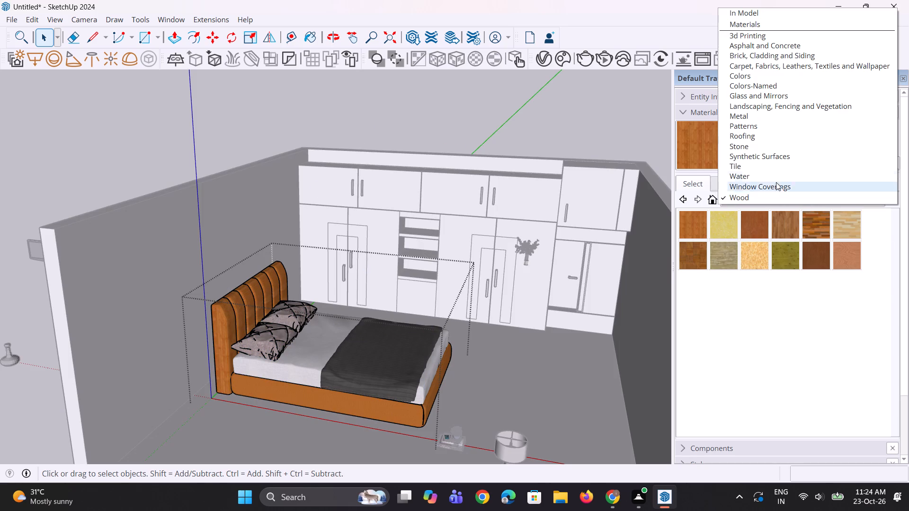
pyautogui.click(763, 68)
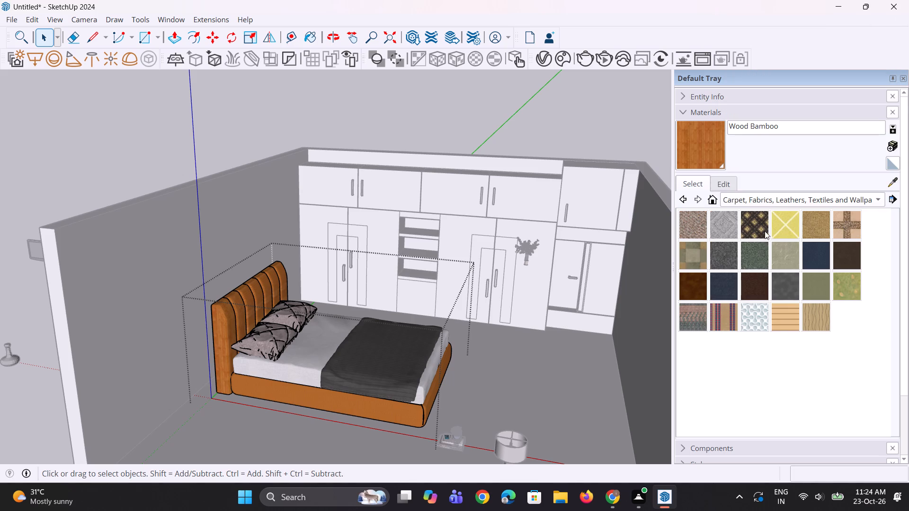
pyautogui.scroll(2, 225, 342)
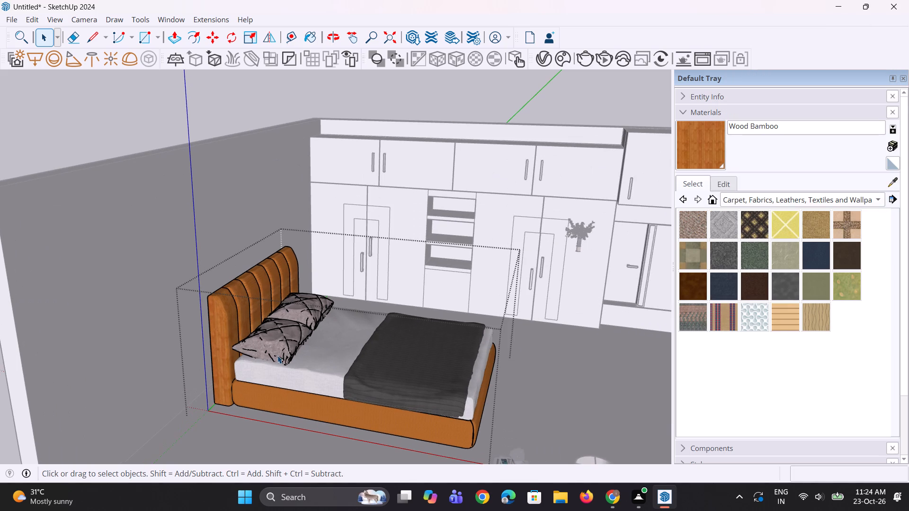
pyautogui.click(277, 355)
pyautogui.rightClick(277, 345)
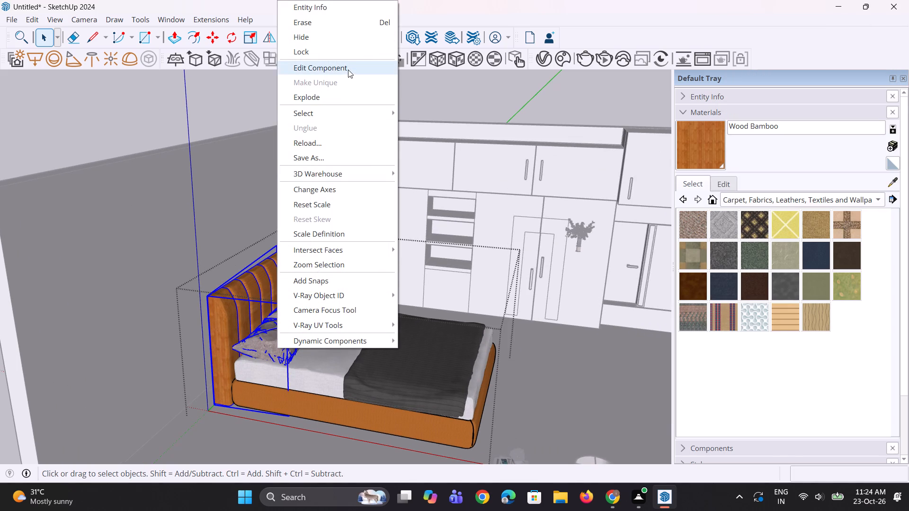
pyautogui.click(348, 70)
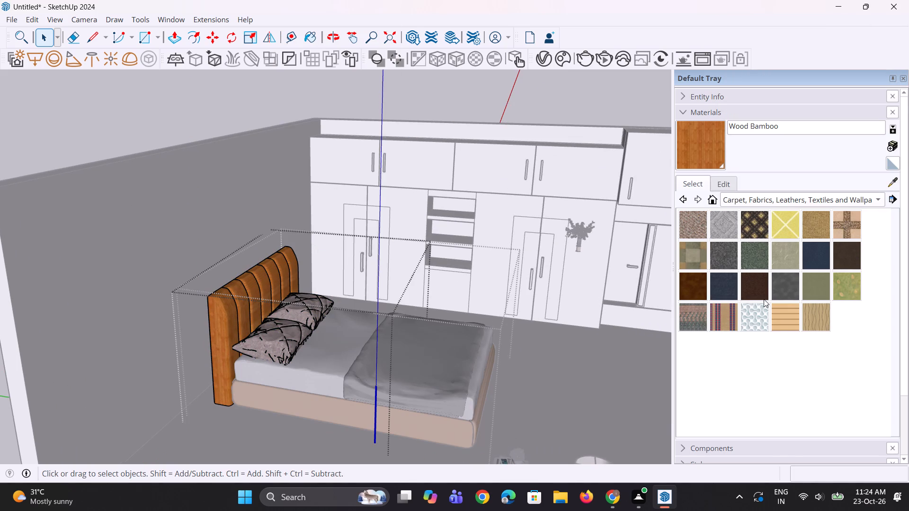
pyautogui.moveTo(820, 219); pyautogui.dragTo(812, 226)
pyautogui.scroll(2, 377, 356)
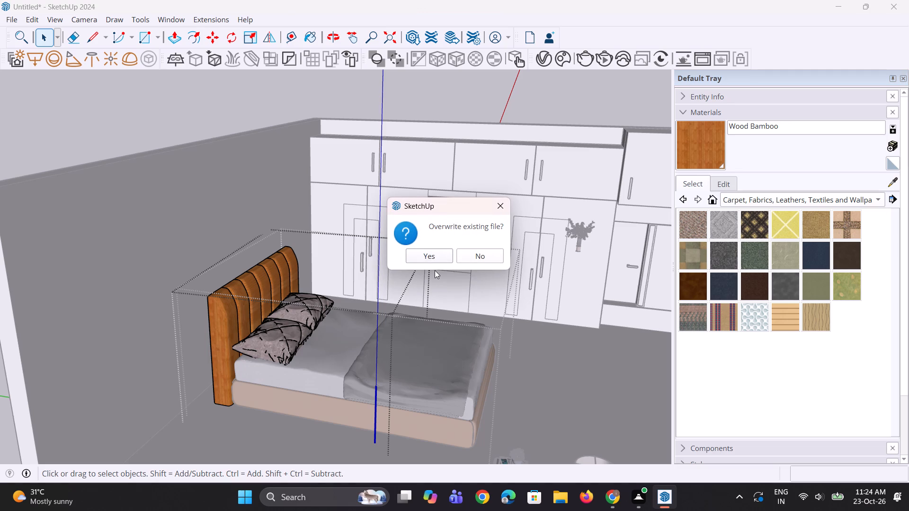
# Dismiss the overwrite prompt and save the model in the Documents folder as kgkgkgkg.
pyautogui.click(500, 206)
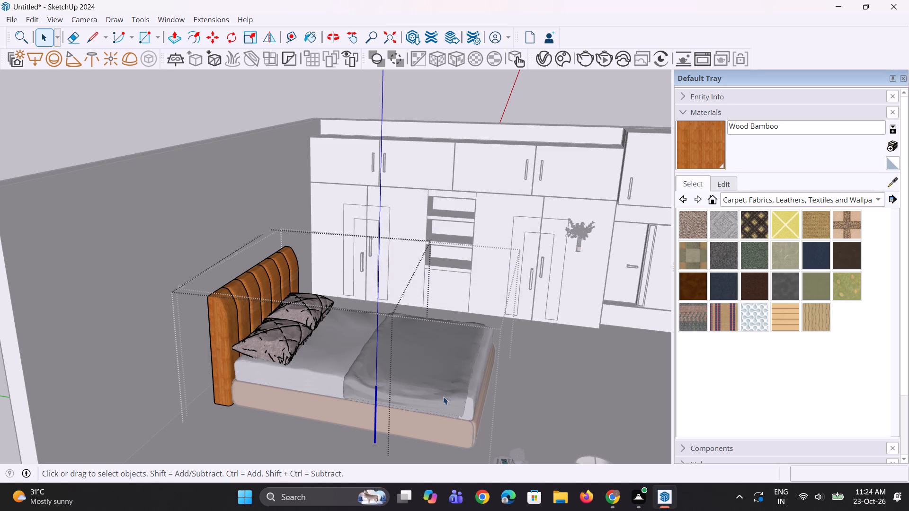
pyautogui.hotkey('ctrl', 's')
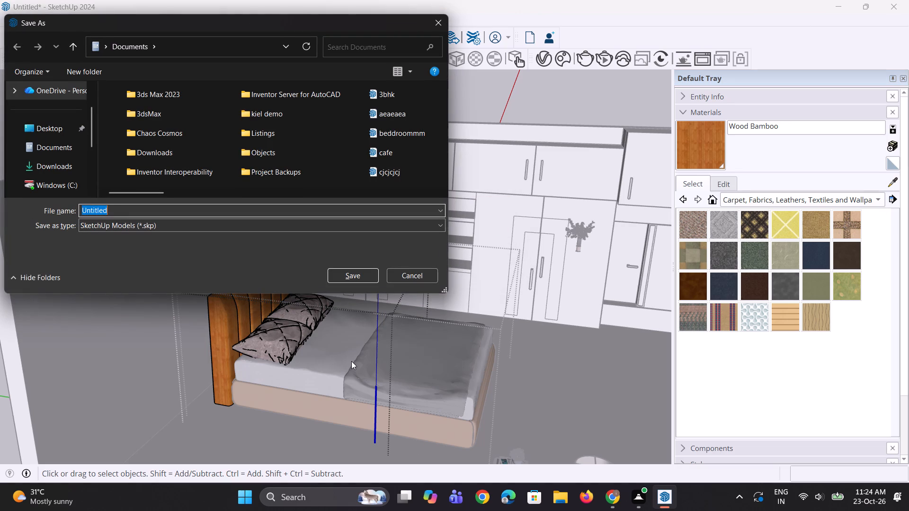
pyautogui.write('gfgf')
pyautogui.press('BackSpace')
pyautogui.press('BackSpace')
pyautogui.press('BackSpace')
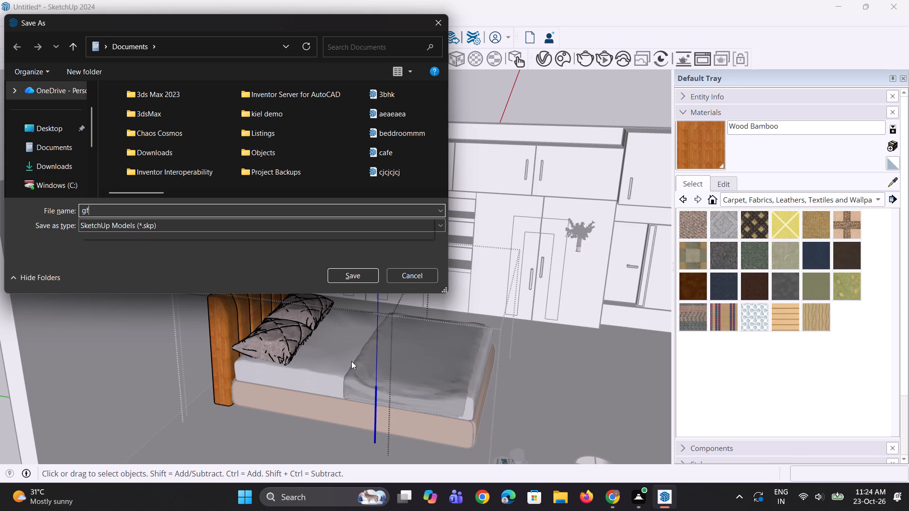
pyautogui.press('BackSpace')
pyautogui.press('BackSpace')
pyautogui.write('kgkgkgkg')
pyautogui.press('Return')
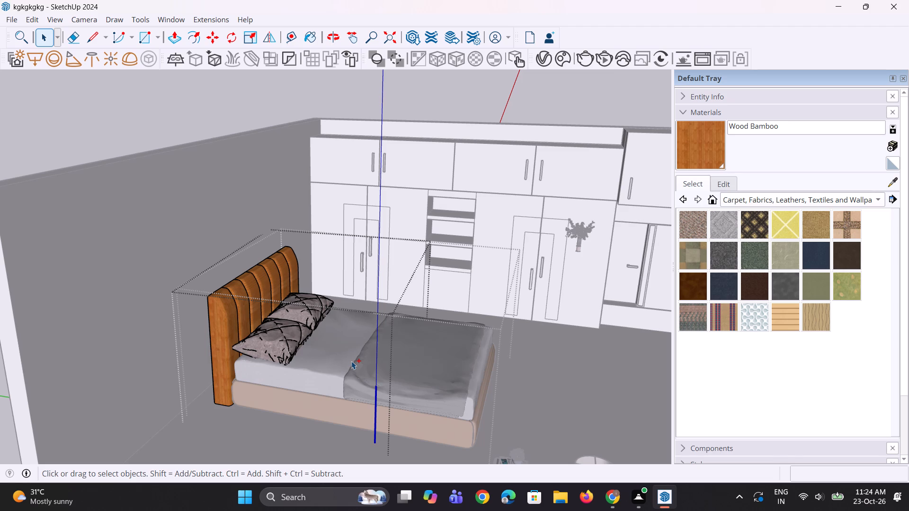
# Paint both pillows on the bed with Carpet Loop Pattern inside their nested group, and leave the nested pillow and headboard levels.
pyautogui.press('space')
pyautogui.scroll(4, 303, 290)
pyautogui.click(280, 371)
pyautogui.rightClick(280, 371)
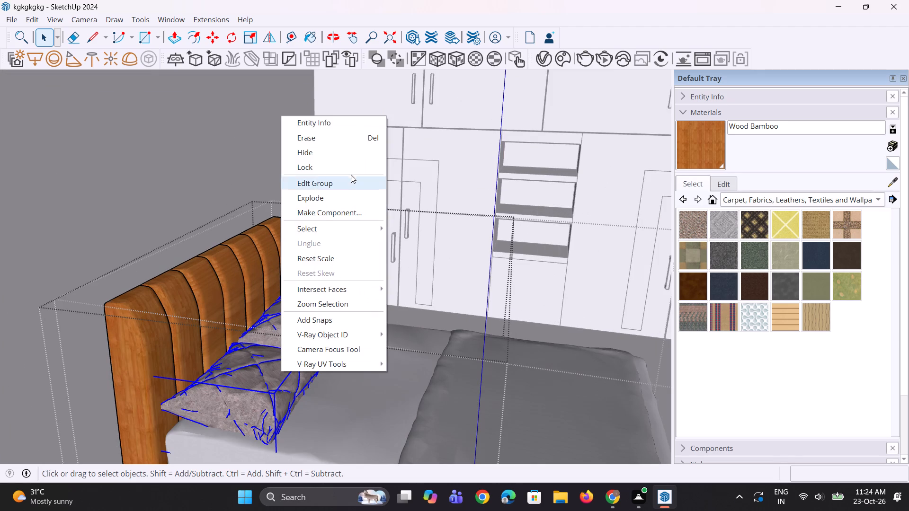
pyautogui.click(348, 190)
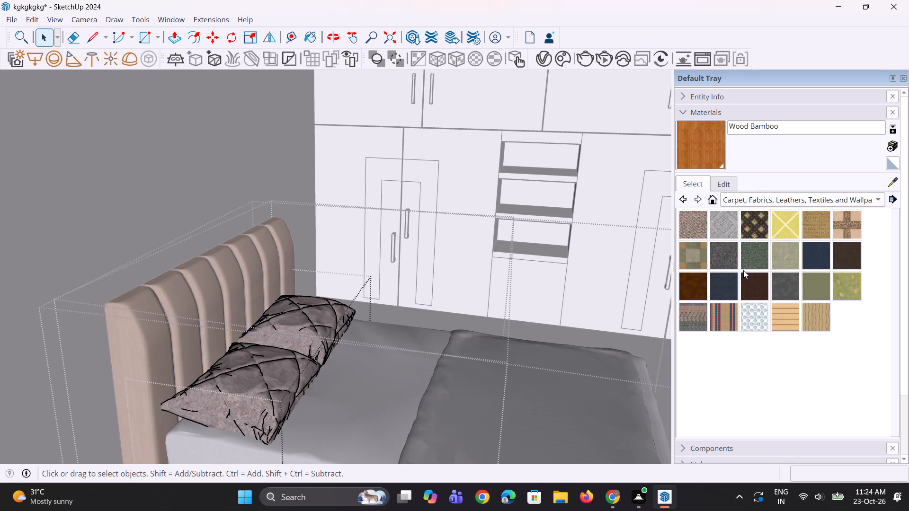
pyautogui.click(816, 229)
pyautogui.scroll(2, 425, 375)
pyautogui.tripleClick(229, 390)
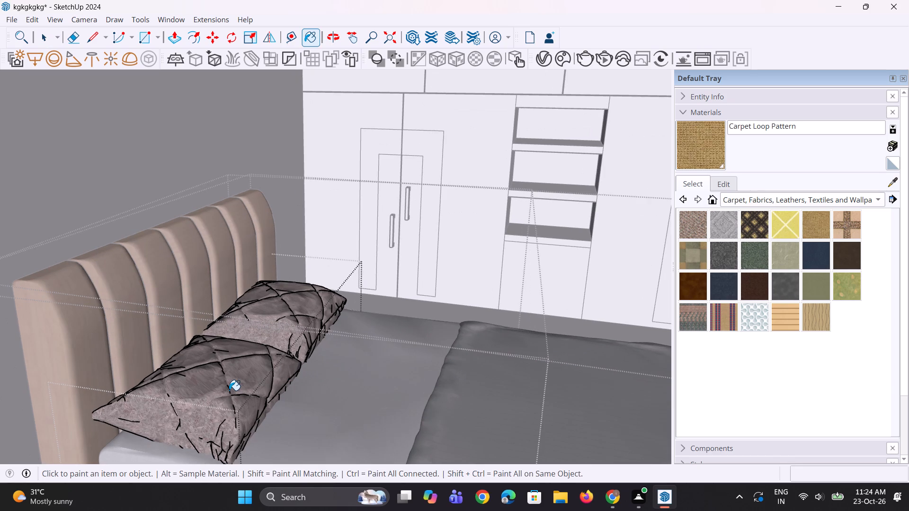
pyautogui.rightClick(229, 390)
pyautogui.click(267, 100)
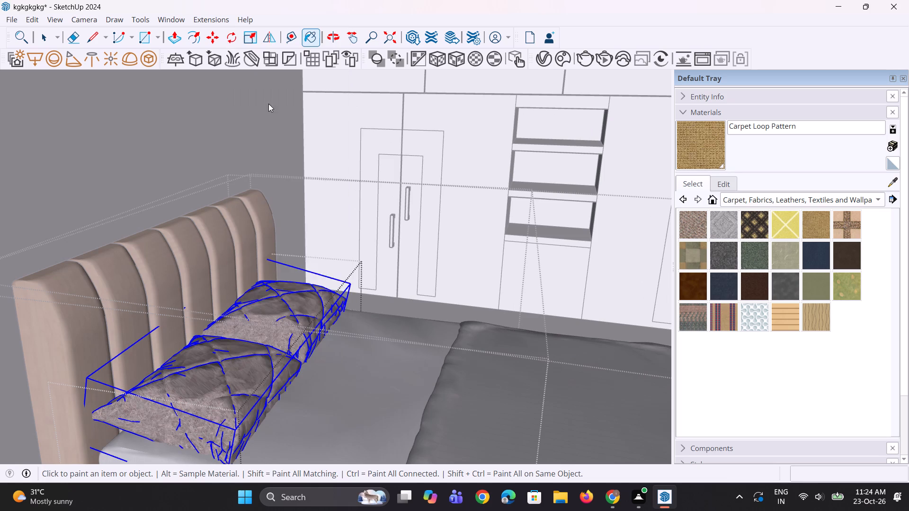
pyautogui.doubleClick(221, 370)
pyautogui.tripleClick(286, 302)
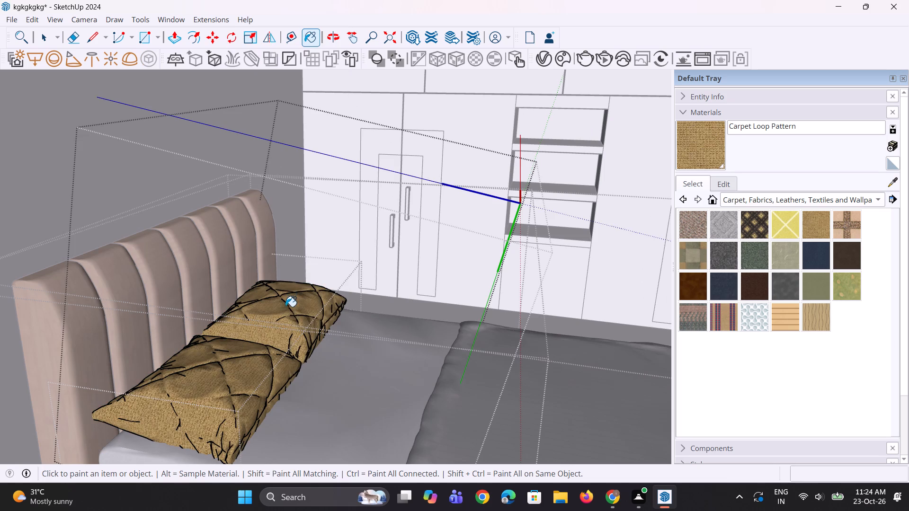
pyautogui.scroll(-5, 291, 344)
pyautogui.press('space')
pyautogui.press('space')
pyautogui.press('space')
pyautogui.doubleClick(98, 195)
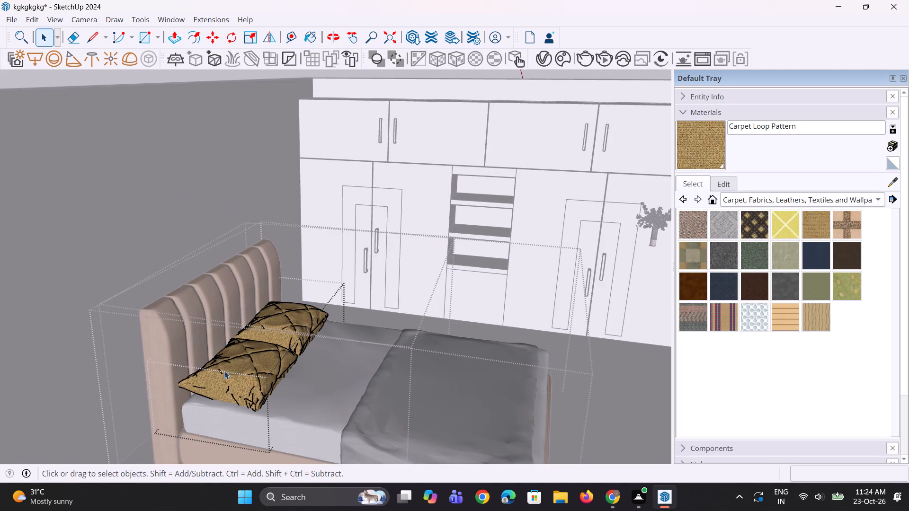
pyautogui.scroll(-9, 228, 374)
pyautogui.tripleClick(210, 205)
pyautogui.doubleClick(210, 205)
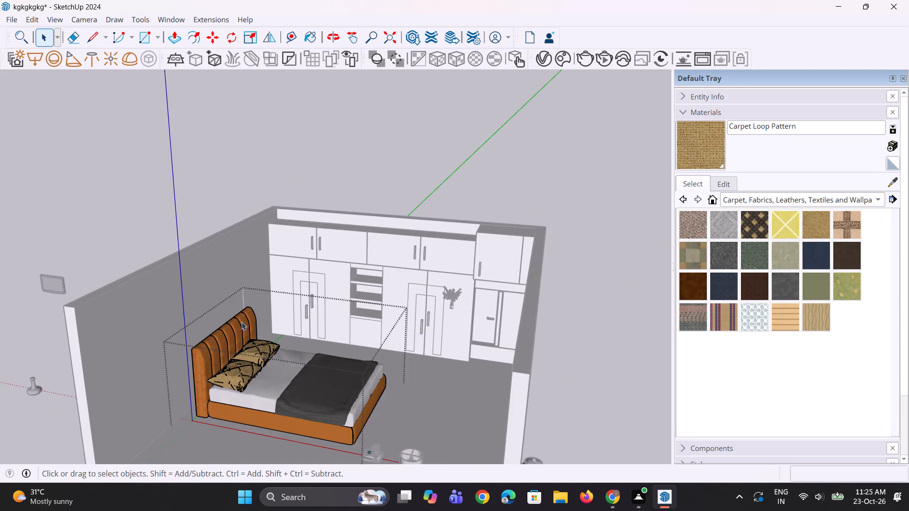
# Open the bed's nested mattress-and-blanket group for editing.
pyautogui.scroll(2, 261, 375)
pyautogui.scroll(3, 299, 407)
pyautogui.click(327, 407)
pyautogui.rightClick(327, 407)
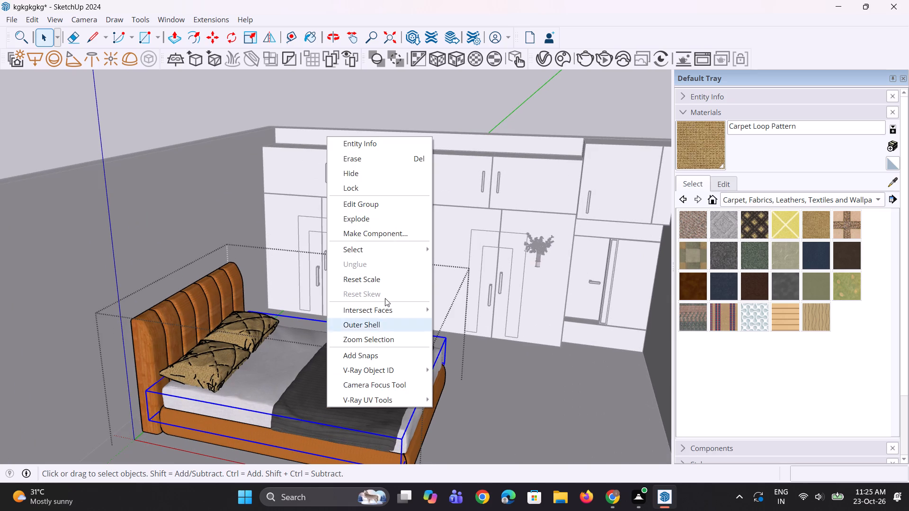
pyautogui.click(390, 210)
pyautogui.scroll(3, 377, 364)
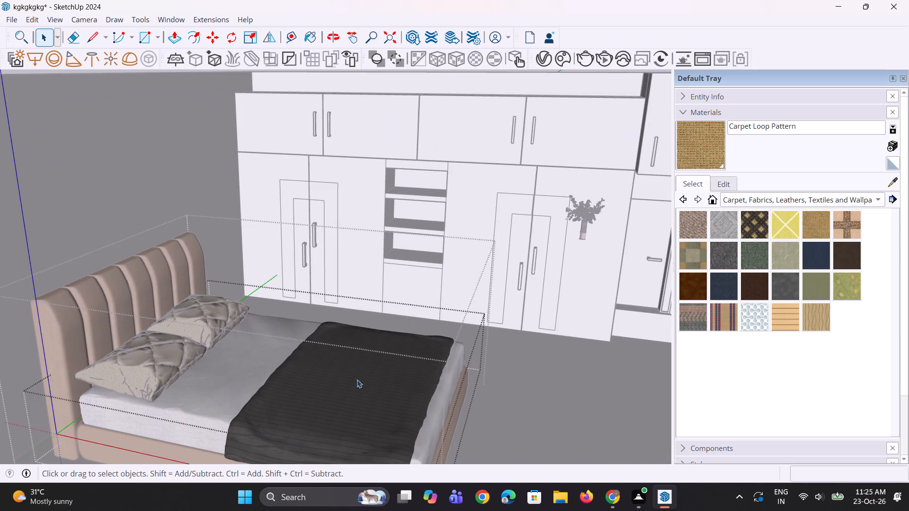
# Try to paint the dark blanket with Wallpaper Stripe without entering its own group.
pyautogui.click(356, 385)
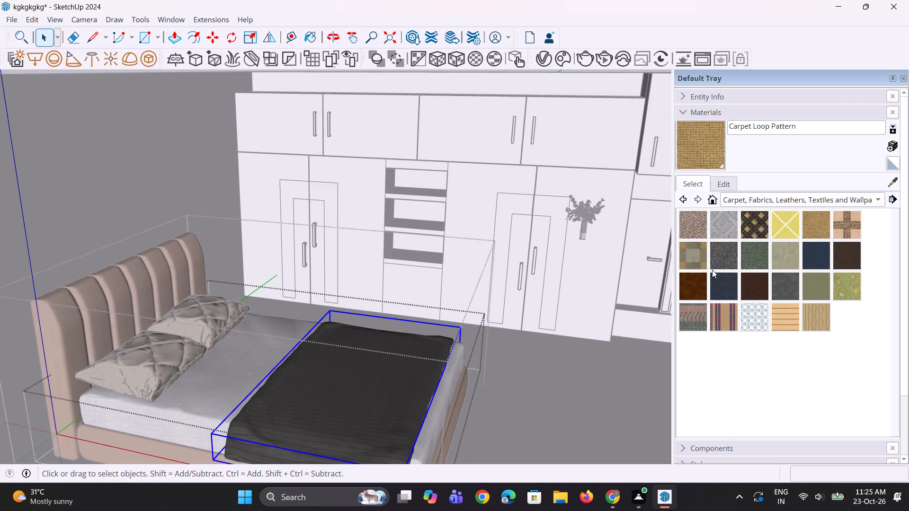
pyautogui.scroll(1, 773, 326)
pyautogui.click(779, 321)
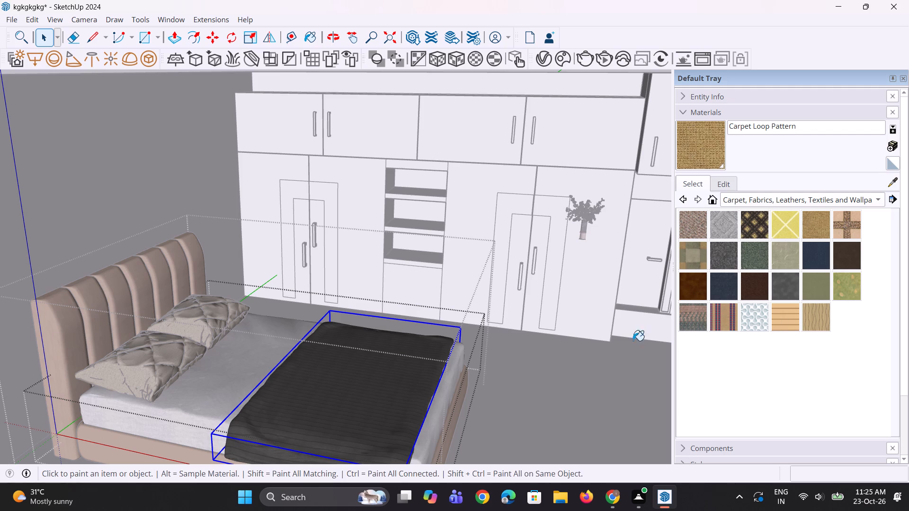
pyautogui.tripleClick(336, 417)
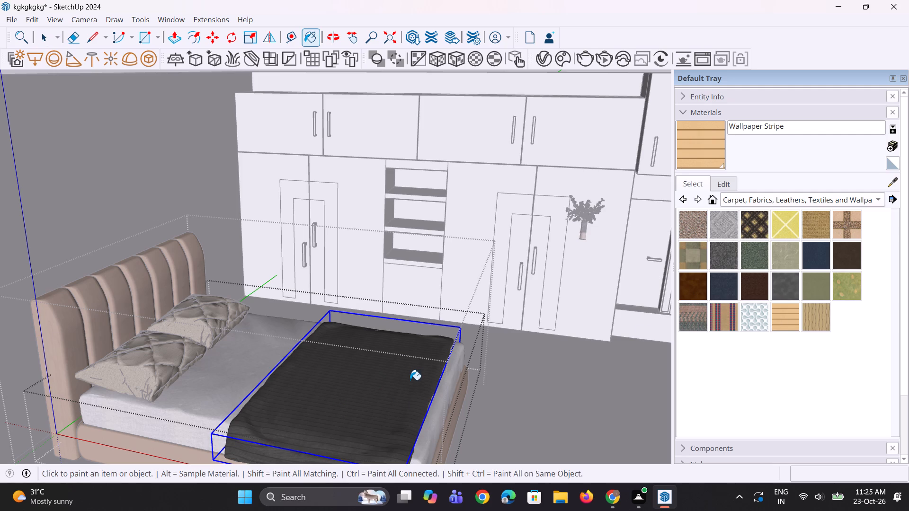
# Paint the dark blanket with Wallpaper Stripe inside its own group, and leave all the bed's nested groups.
pyautogui.scroll(-2, 410, 384)
pyautogui.moveTo(410, 385); pyautogui.dragTo(404, 386, button='right')
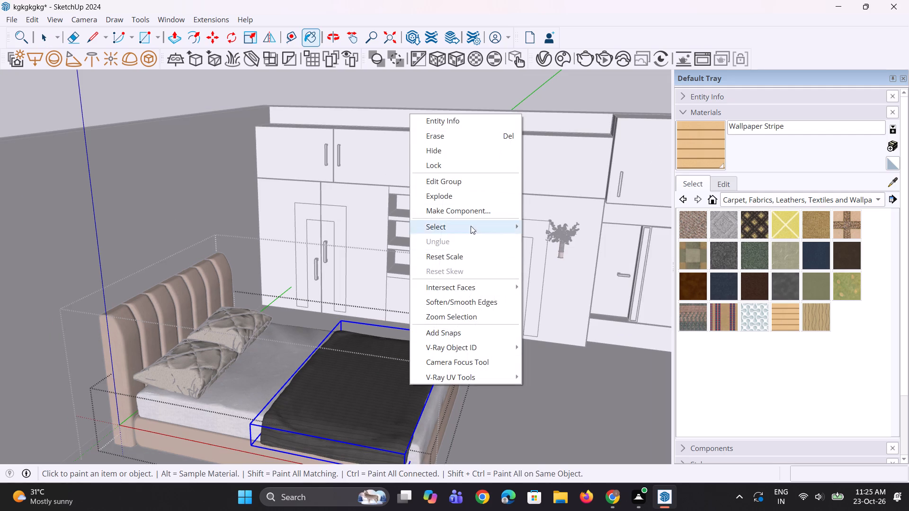
pyautogui.moveTo(466, 180); pyautogui.dragTo(466, 197)
pyautogui.scroll(1, 354, 408)
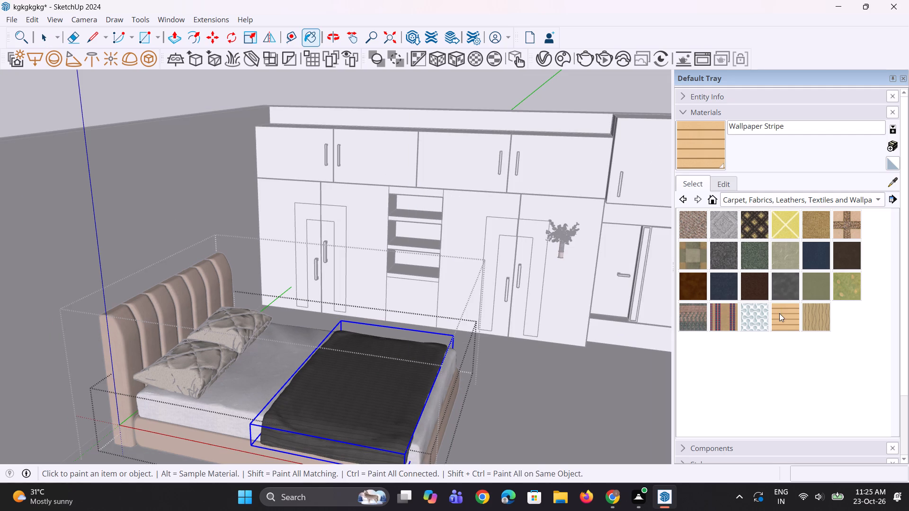
pyautogui.click(779, 313)
pyautogui.click(779, 311)
pyautogui.click(361, 405)
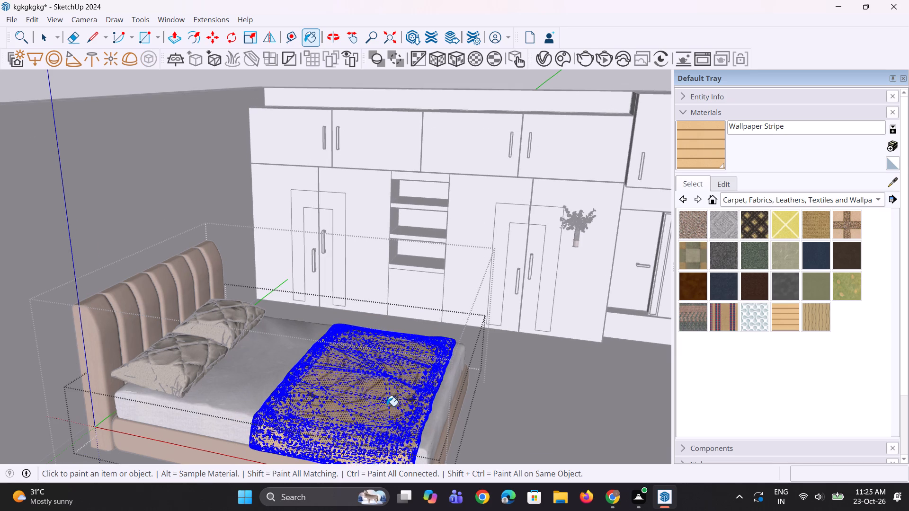
pyautogui.scroll(-4, 387, 406)
pyautogui.press('space')
pyautogui.press('space')
pyautogui.press('space')
pyautogui.scroll(-1, 312, 324)
pyautogui.tripleClick(365, 147)
pyautogui.doubleClick(365, 147)
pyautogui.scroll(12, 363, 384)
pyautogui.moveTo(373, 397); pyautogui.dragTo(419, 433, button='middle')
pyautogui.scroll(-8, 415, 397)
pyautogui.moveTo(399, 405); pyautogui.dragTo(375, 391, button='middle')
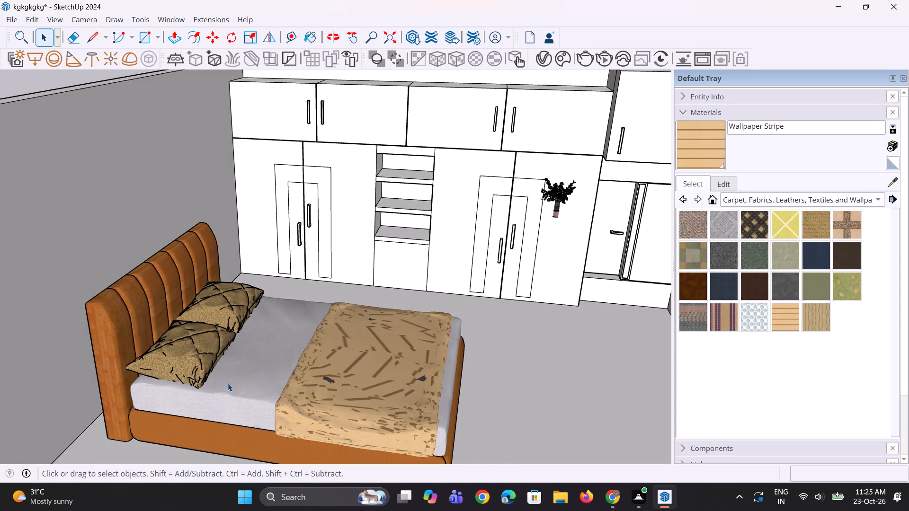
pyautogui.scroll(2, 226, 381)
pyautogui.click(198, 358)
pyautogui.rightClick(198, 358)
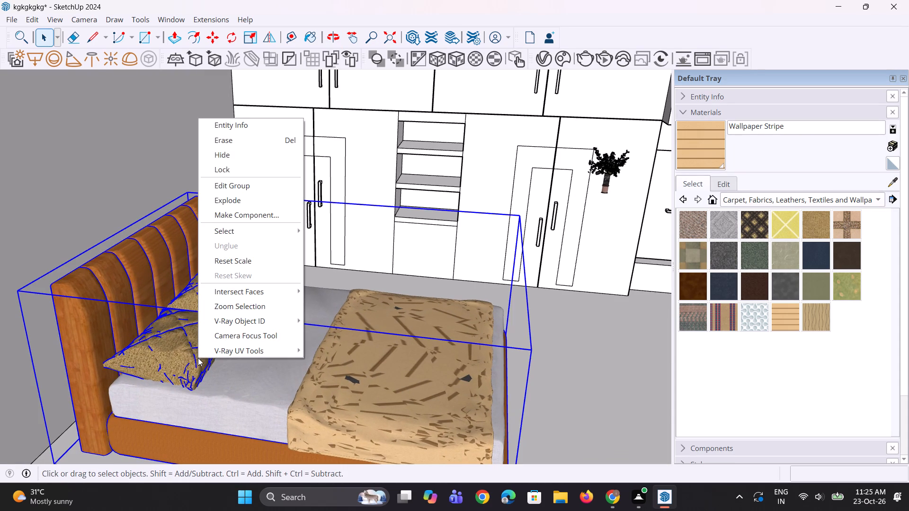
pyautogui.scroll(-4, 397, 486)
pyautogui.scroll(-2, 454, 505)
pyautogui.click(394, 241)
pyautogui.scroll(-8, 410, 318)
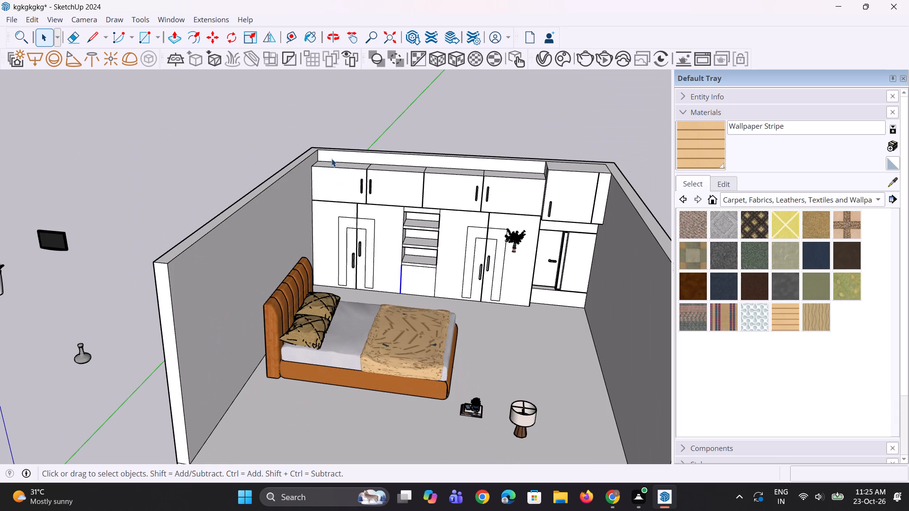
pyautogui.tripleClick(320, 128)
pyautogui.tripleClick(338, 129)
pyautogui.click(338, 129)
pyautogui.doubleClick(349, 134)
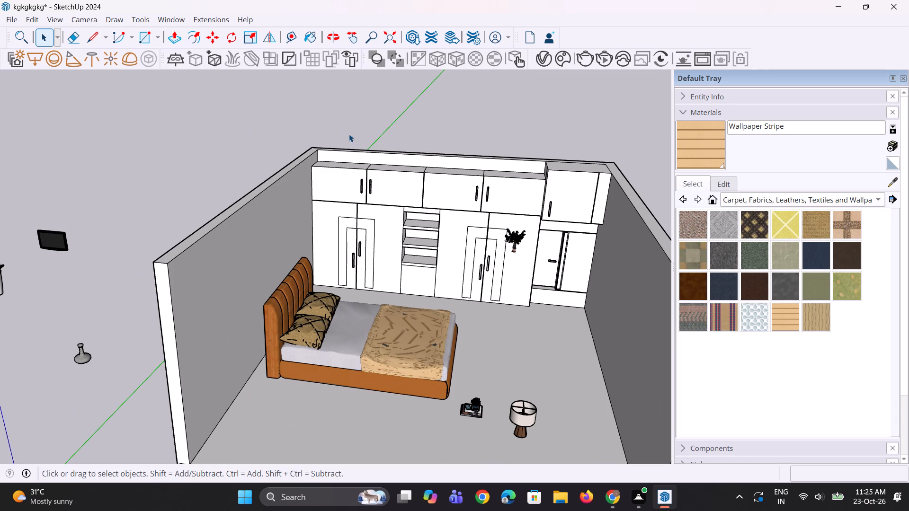
# Move the bed about 2' 10" along the green axis towards the wardrobe wall.
pyautogui.scroll(1, 473, 401)
pyautogui.moveTo(412, 368); pyautogui.dragTo(368, 396, button='middle')
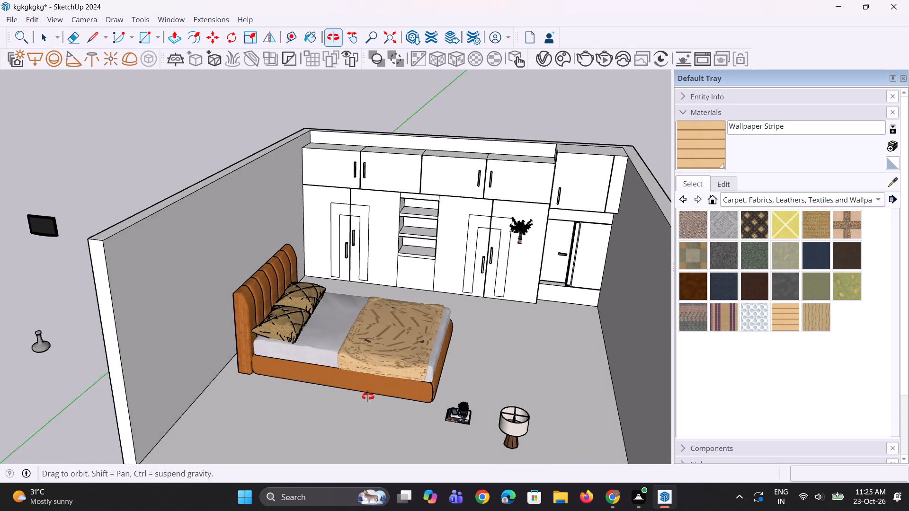
pyautogui.moveTo(368, 396); pyautogui.dragTo(364, 401, button='middle')
pyautogui.click(383, 390)
pyautogui.scroll(2, 390, 442)
pyautogui.press('m')
pyautogui.click(393, 445)
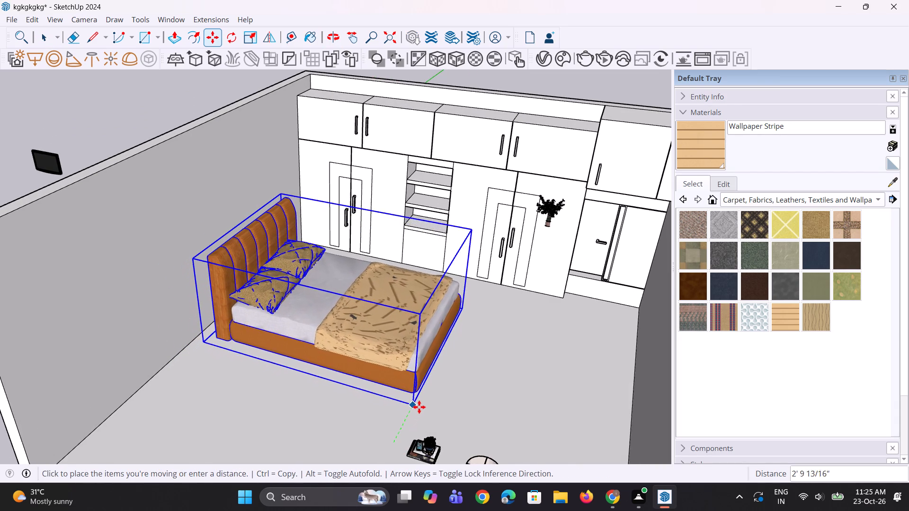
pyautogui.click(419, 407)
pyautogui.scroll(-8, 416, 291)
pyautogui.press('space')
pyautogui.press('space')
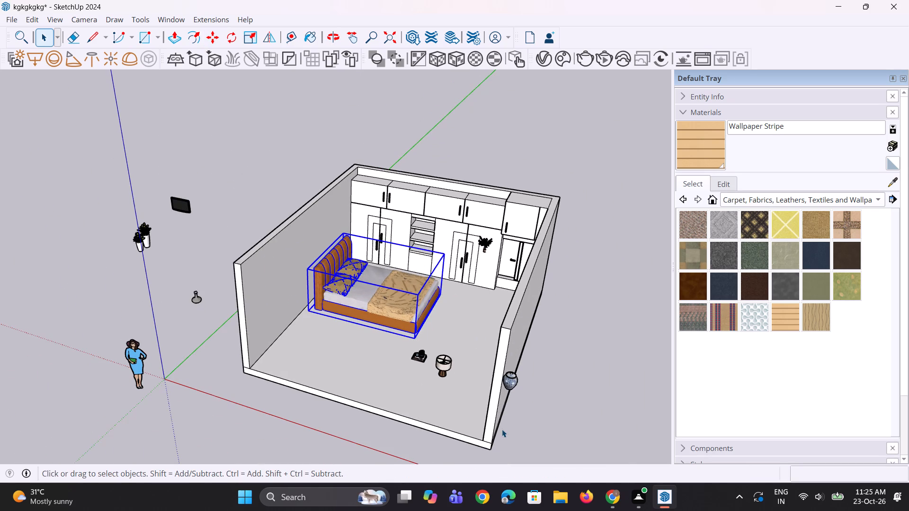
pyautogui.press('space')
# Move the blue-and-white vase from outside the room onto the lowest open shelf of the wardrobe.
pyautogui.scroll(1, 502, 430)
pyautogui.click(511, 378)
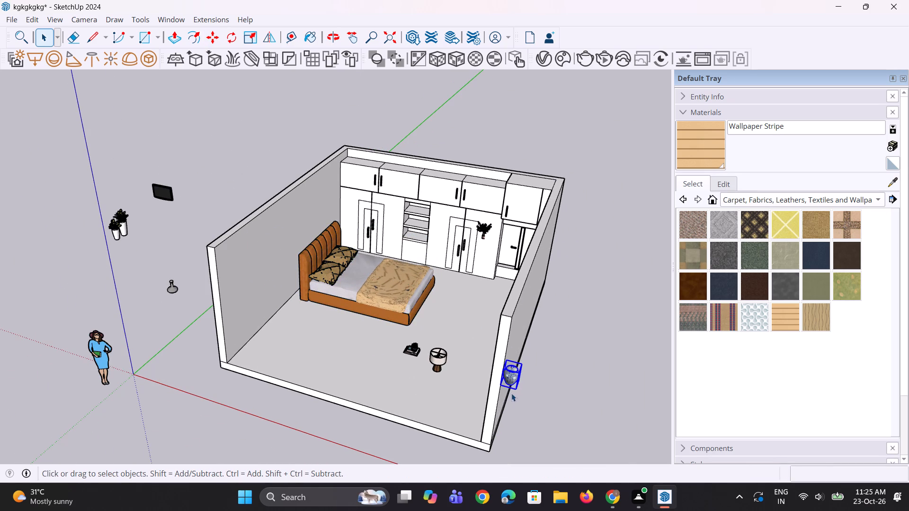
pyautogui.press('m')
pyautogui.click(515, 393)
pyautogui.scroll(8, 396, 282)
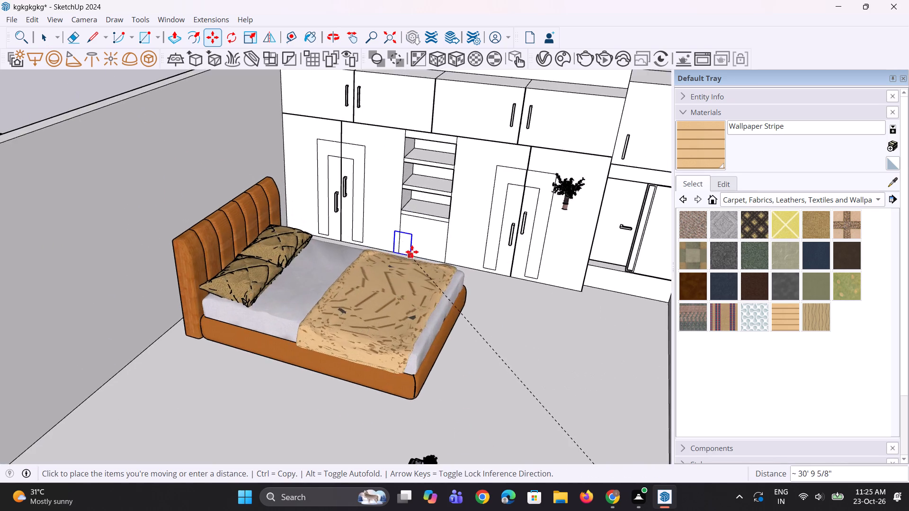
pyautogui.scroll(5, 412, 252)
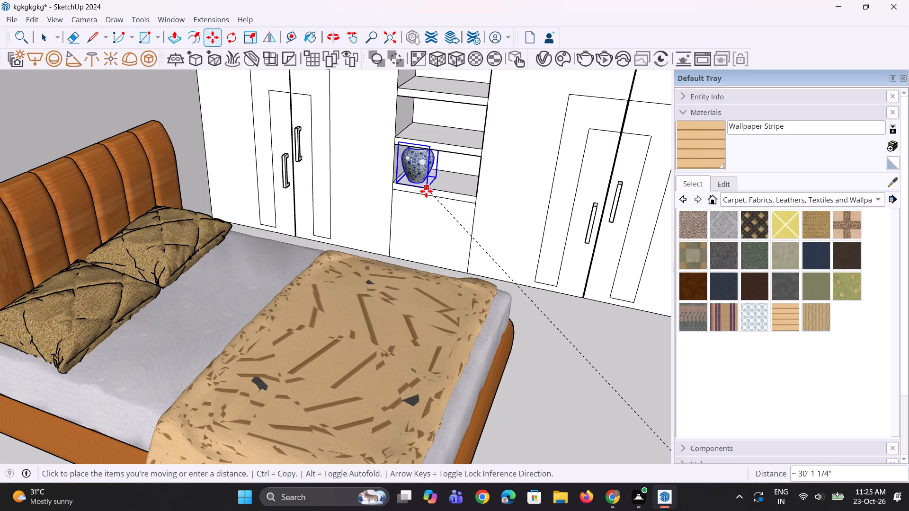
pyautogui.click(426, 191)
# Scale the vase down slightly and uniformly to fit the height of its shelf opening.
pyautogui.moveTo(432, 208); pyautogui.dragTo(454, 180, button='middle')
pyautogui.scroll(7, 440, 167)
pyautogui.scroll(-1, 395, 255)
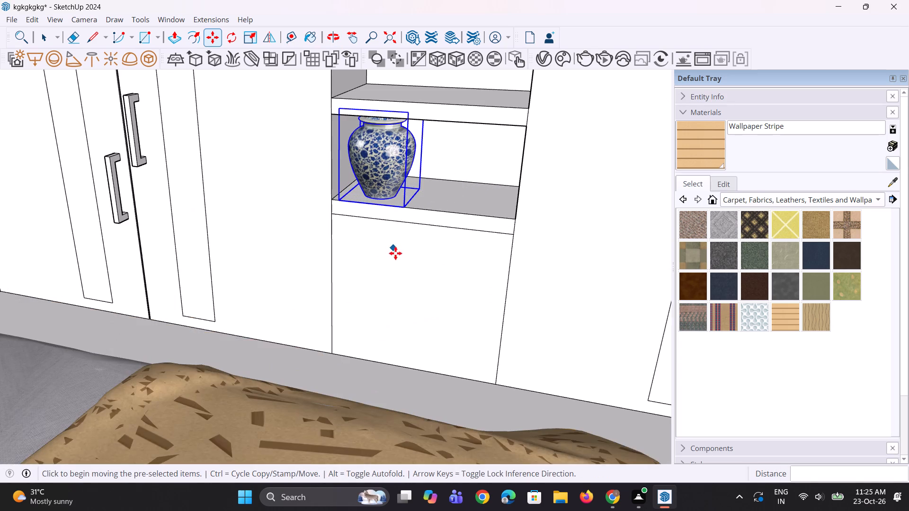
pyautogui.scroll(-1, 395, 253)
pyautogui.press('s')
pyautogui.scroll(2, 354, 179)
pyautogui.click(344, 126)
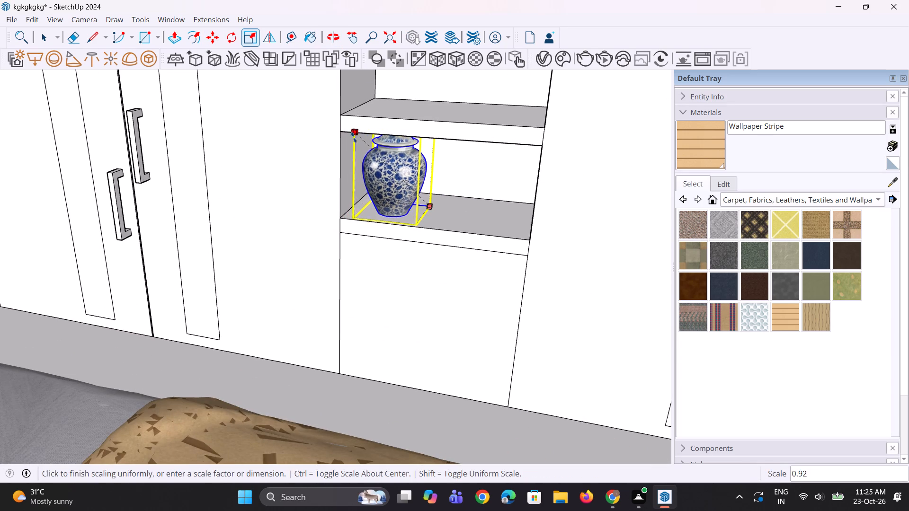
pyautogui.click(359, 144)
pyautogui.moveTo(407, 232); pyautogui.dragTo(436, 234, button='middle')
pyautogui.scroll(1, 436, 234)
pyautogui.press('space')
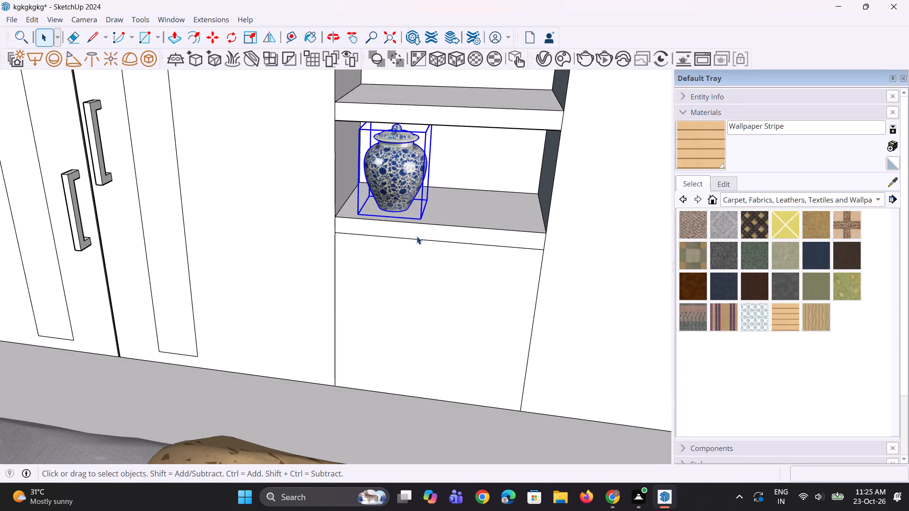
# Copy the vase about 1' 3/8" along the same shelf to place a second one beside it.
pyautogui.press('m')
pyautogui.click(397, 194)
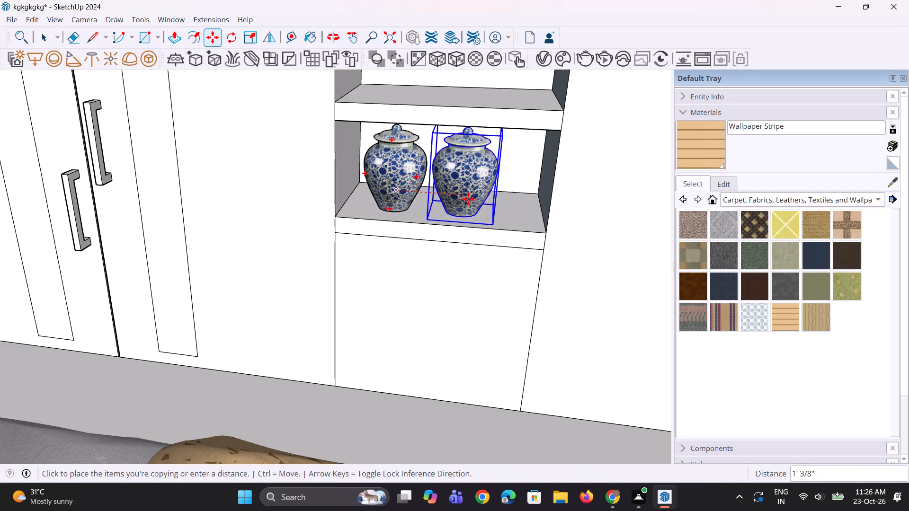
pyautogui.click(468, 199)
pyautogui.scroll(-5, 471, 272)
pyautogui.press('space')
pyautogui.press('space')
pyautogui.scroll(-4, 416, 271)
pyautogui.moveTo(413, 276); pyautogui.dragTo(411, 272, button='middle')
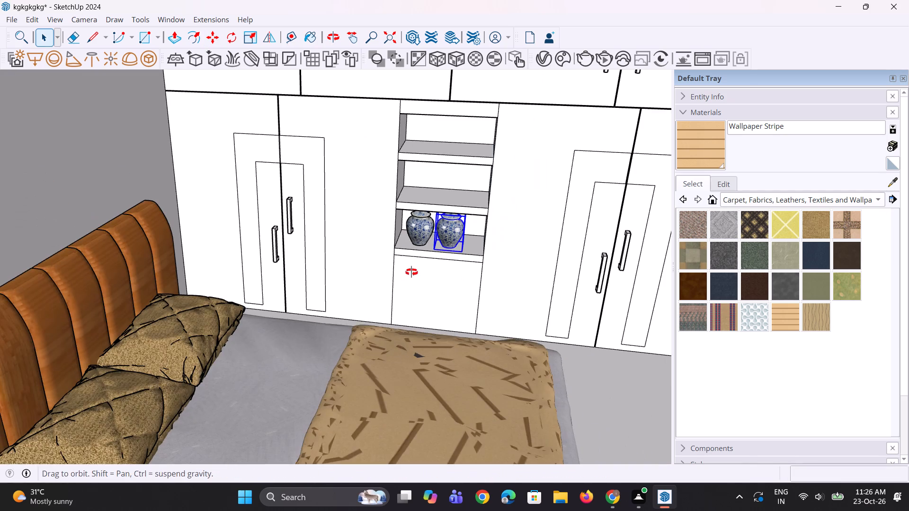
pyautogui.moveTo(411, 272); pyautogui.dragTo(406, 246, button='middle')
pyautogui.scroll(-9, 402, 291)
pyautogui.click(442, 138)
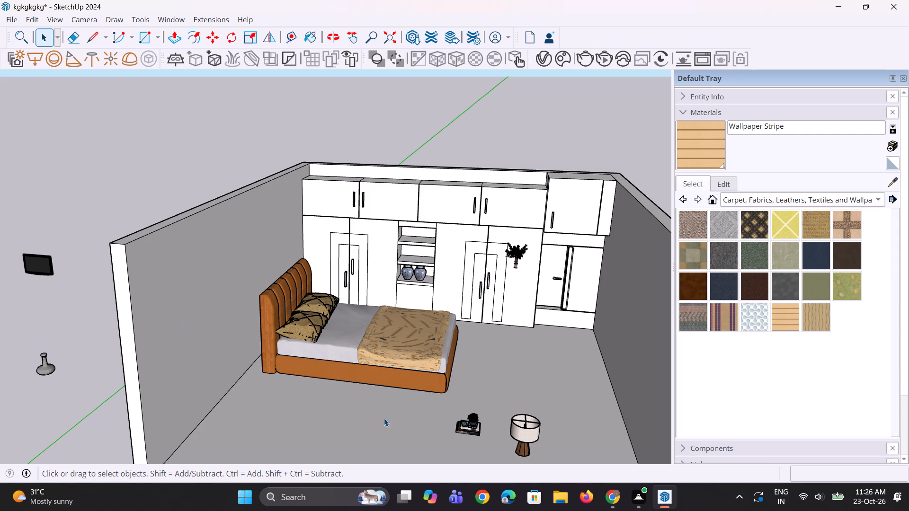
# Move the books-and-plant decor set from the floor onto the middle open shelf of the wardrobe.
pyautogui.click(466, 433)
pyautogui.press('m')
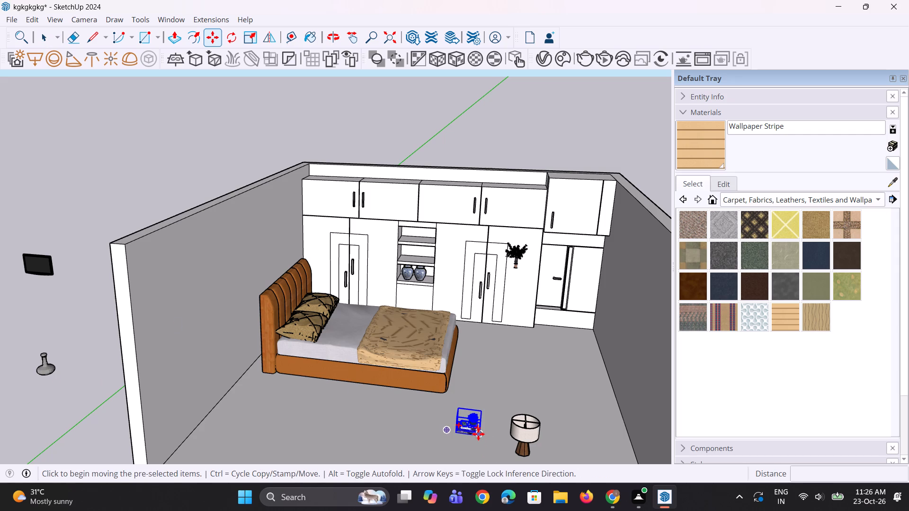
pyautogui.click(478, 434)
pyautogui.scroll(12, 397, 223)
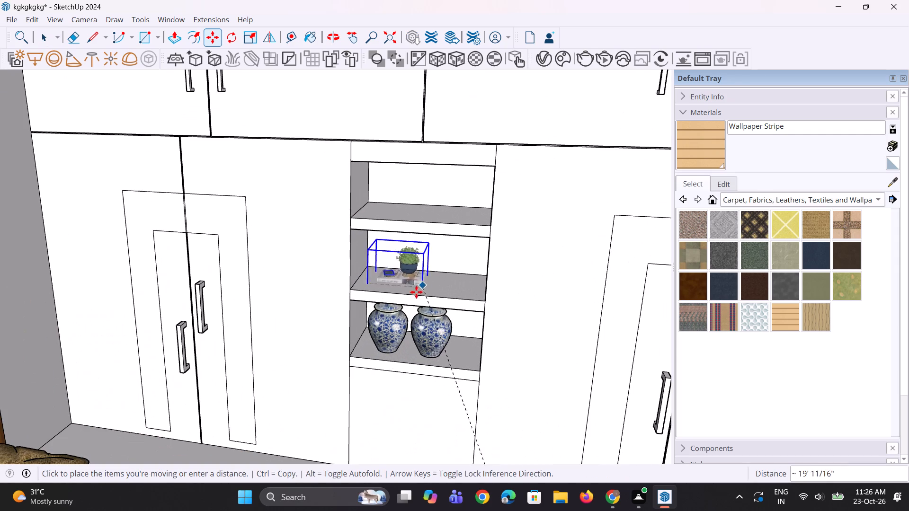
pyautogui.click(416, 285)
# Raise the books-and-plant set to rest on the middle shelf, and shift it about 4" towards the shelf's front edge.
pyautogui.scroll(10, 412, 295)
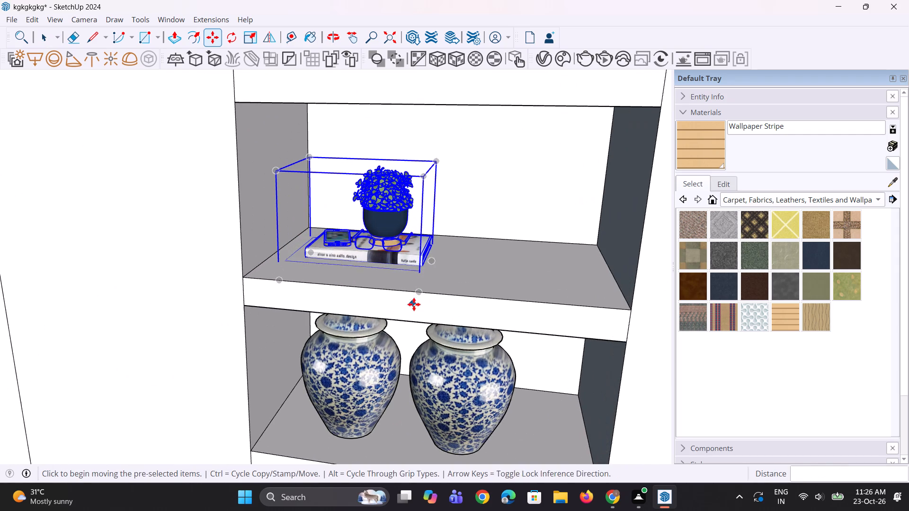
pyautogui.click(418, 268)
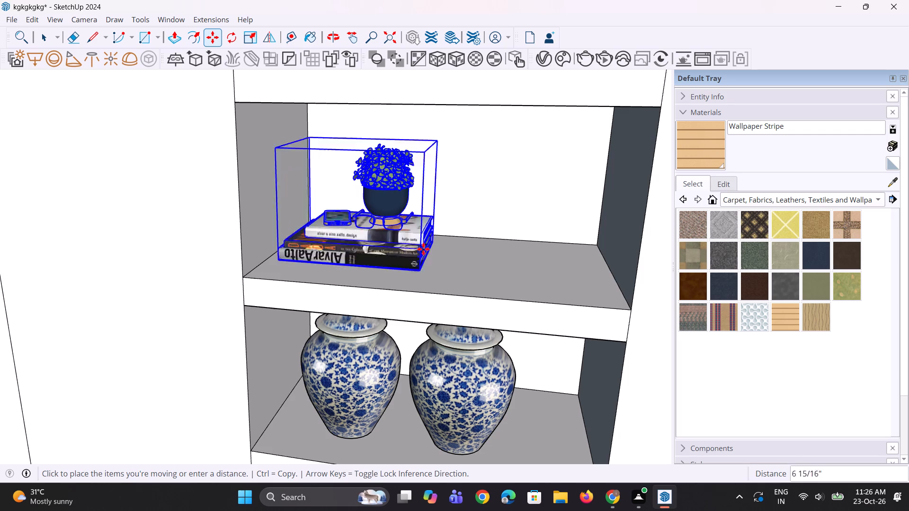
pyautogui.click(418, 238)
pyautogui.moveTo(435, 285); pyautogui.dragTo(451, 289, button='middle')
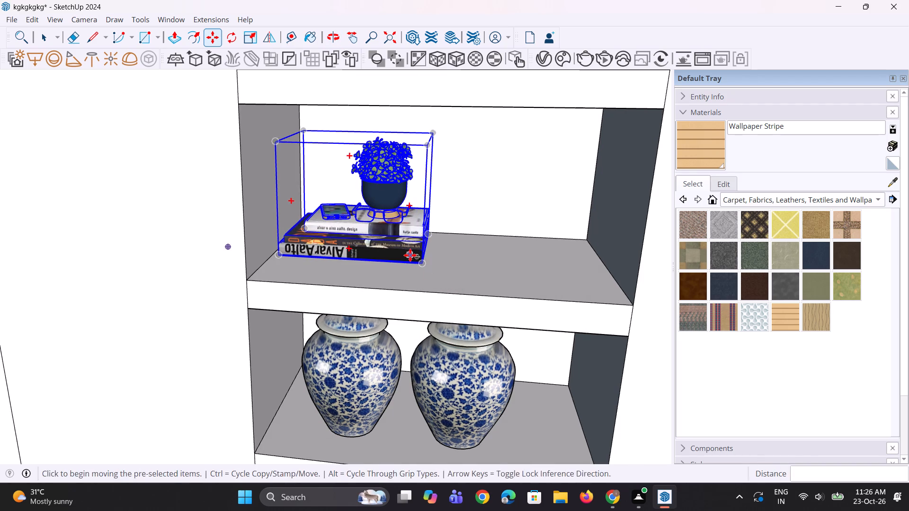
pyautogui.click(410, 255)
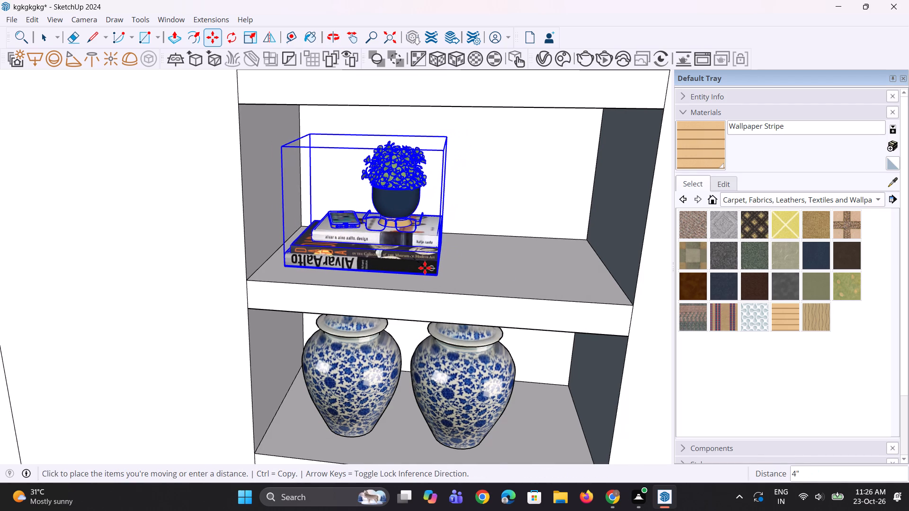
pyautogui.click(425, 268)
# Stretch the books-and-plant set lengthwise along the shelf and enlarge it uniformly by about 1.06.
pyautogui.press('s')
pyautogui.scroll(1, 438, 251)
pyautogui.moveTo(438, 251); pyautogui.dragTo(419, 254, button='middle')
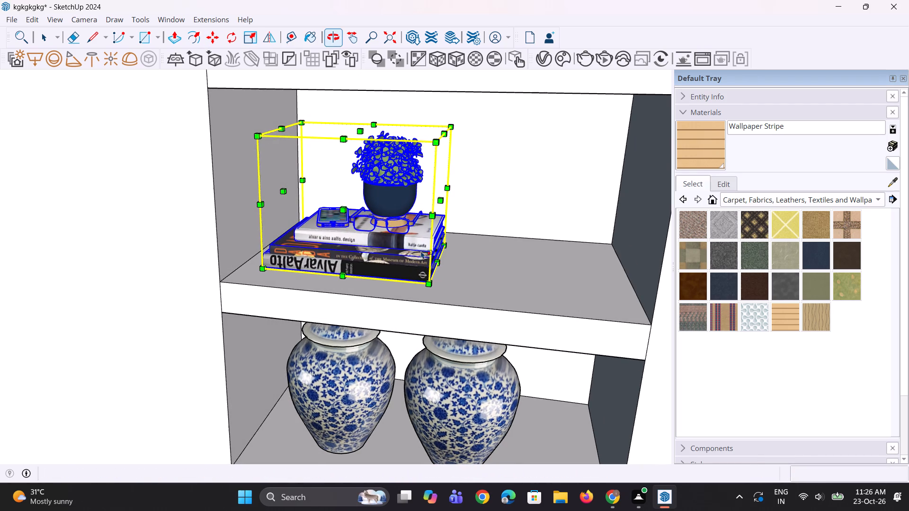
pyautogui.click(441, 199)
pyautogui.click(466, 211)
pyautogui.moveTo(460, 270); pyautogui.dragTo(458, 271, button='middle')
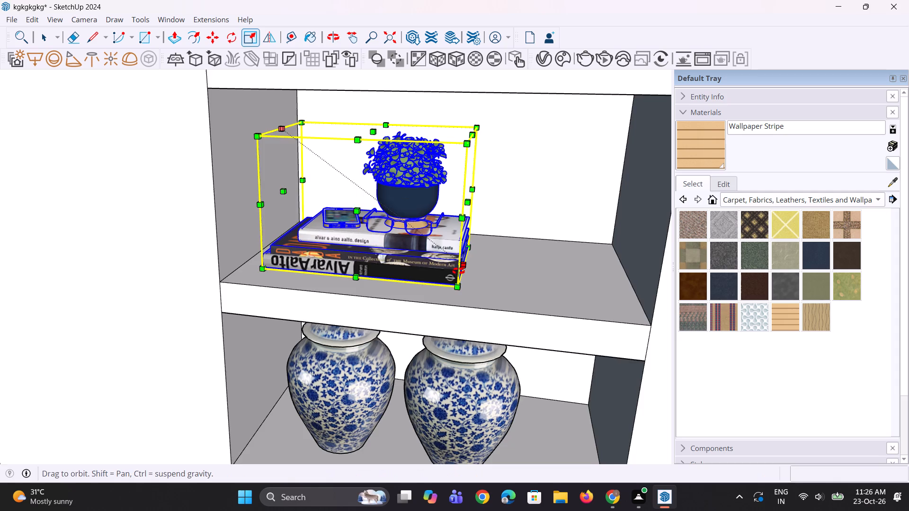
pyautogui.moveTo(458, 271); pyautogui.dragTo(446, 285, button='middle')
pyautogui.click(452, 294)
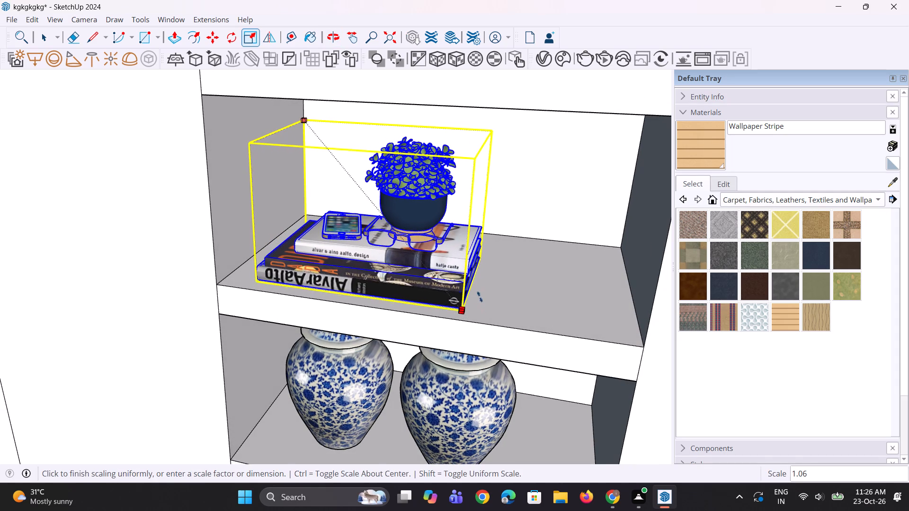
pyautogui.click(480, 297)
# Move the books-and-plant set about 1 5/8" along the middle shelf, away from the shelf's side panel.
pyautogui.press('m')
pyautogui.click(454, 286)
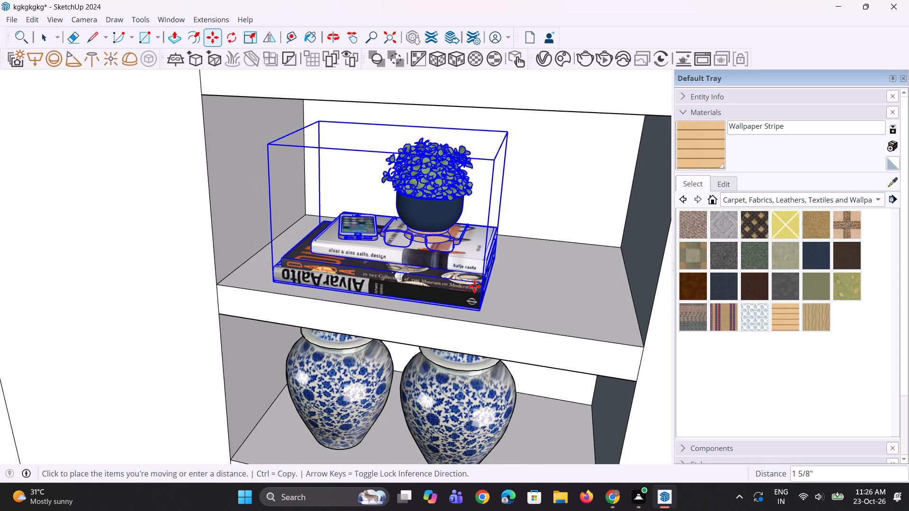
pyautogui.click(474, 286)
pyautogui.moveTo(437, 338); pyautogui.dragTo(414, 301, button='middle')
pyautogui.press('space')
pyautogui.scroll(-15, 430, 333)
pyautogui.press('space')
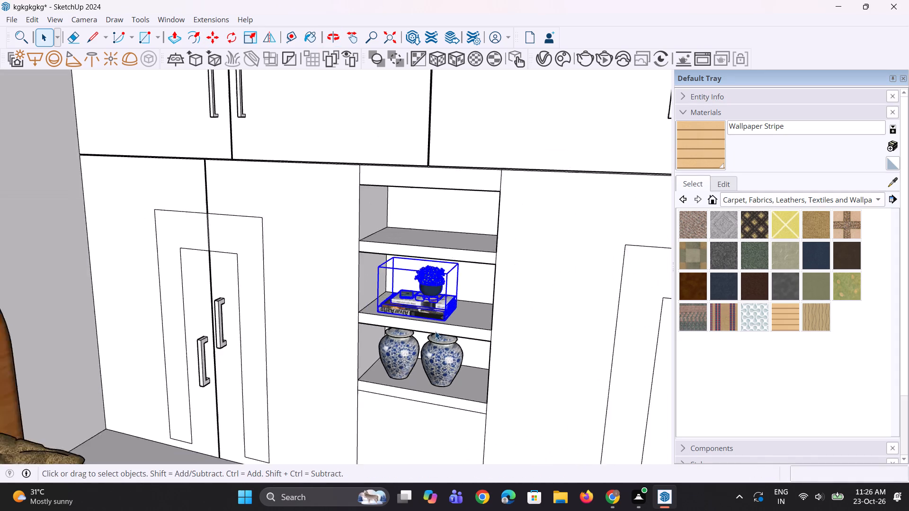
# Enlarge the books-and-plant set uniformly by about 1.14 on the middle shelf and deselect it.
pyautogui.moveTo(435, 331); pyautogui.dragTo(447, 320, button='middle')
pyautogui.scroll(-5, 441, 340)
pyautogui.scroll(5, 431, 300)
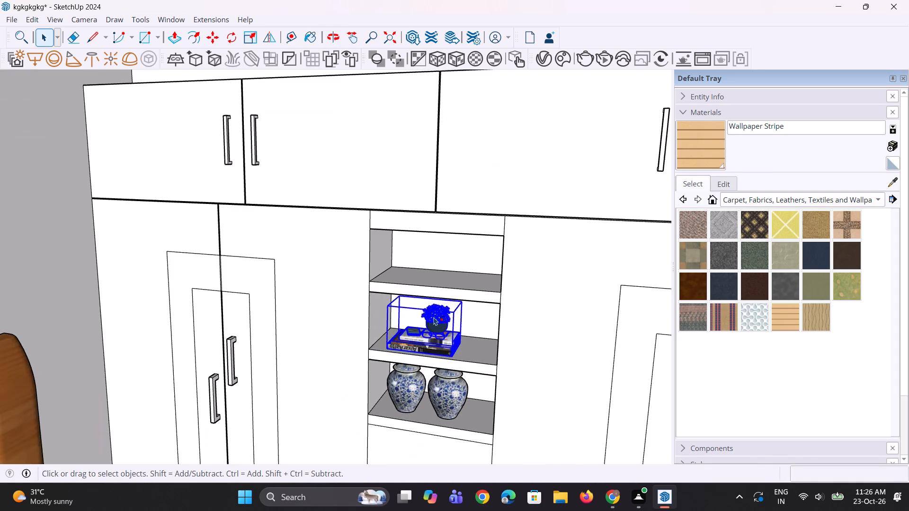
pyautogui.press('s')
pyautogui.scroll(6, 434, 317)
pyautogui.click(379, 285)
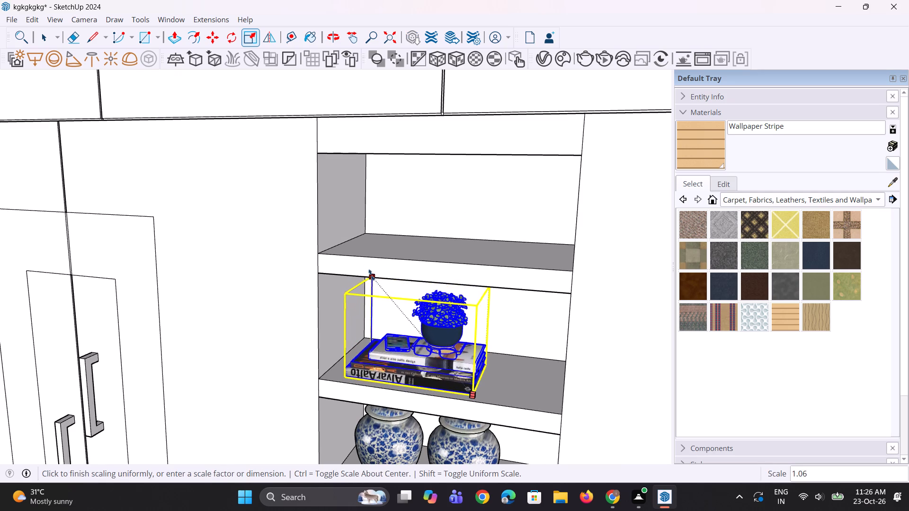
pyautogui.click(365, 268)
pyautogui.moveTo(415, 354); pyautogui.dragTo(416, 354, button='middle')
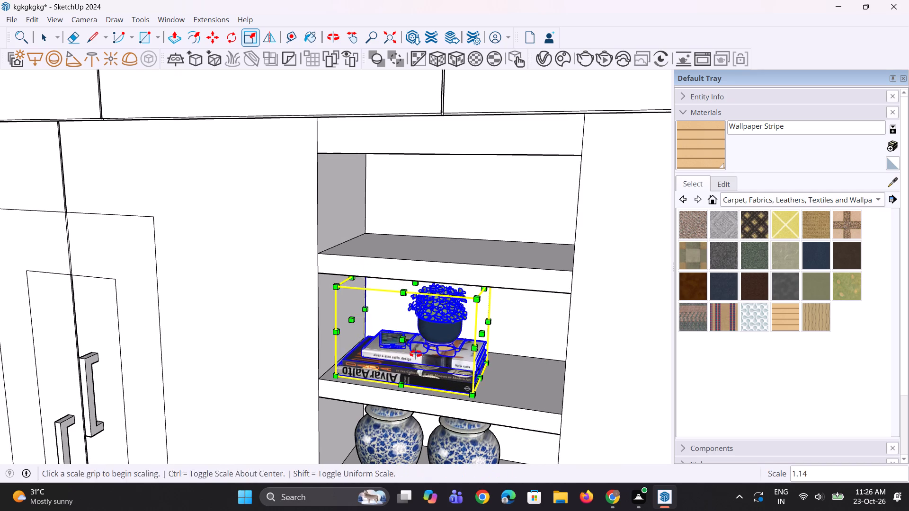
pyautogui.moveTo(416, 354); pyautogui.dragTo(456, 333, button='middle')
pyautogui.scroll(-5, 462, 335)
pyautogui.press('space')
pyautogui.press('space')
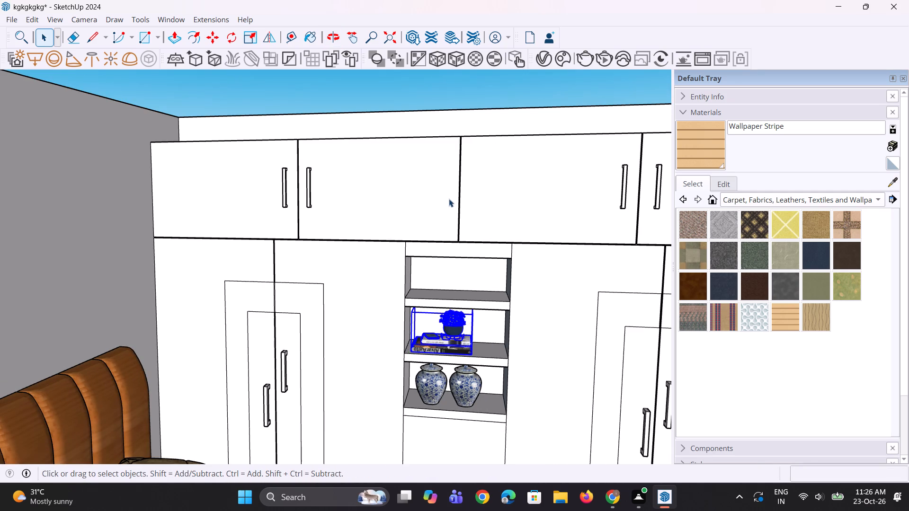
pyautogui.doubleClick(483, 72)
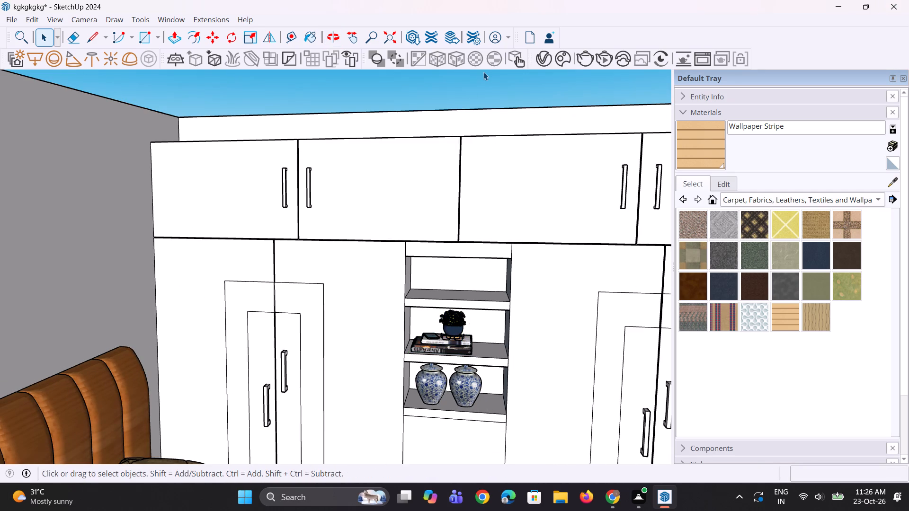
# Move the flower vase from in front of the wardrobe door about 4' 8" onto the low ledge of the adjoining unit.
pyautogui.scroll(-7, 327, 314)
pyautogui.moveTo(375, 321); pyautogui.dragTo(368, 320, button='middle')
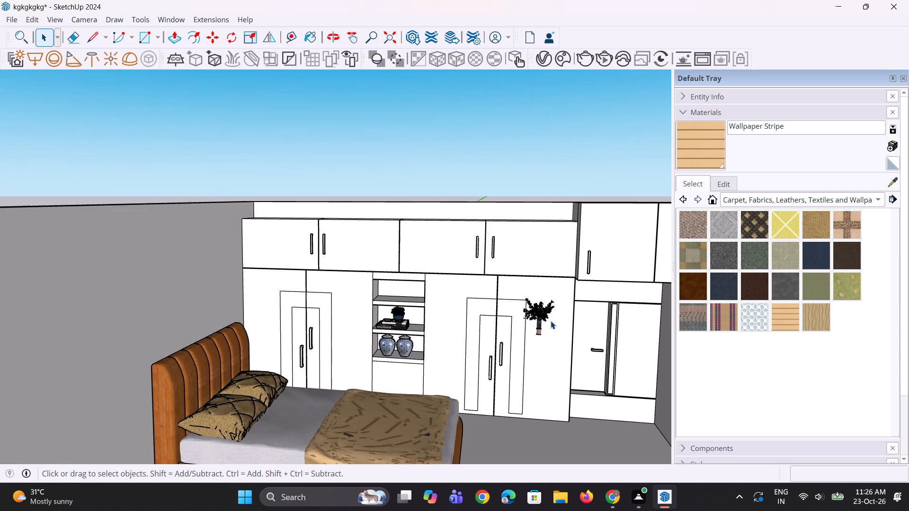
pyautogui.scroll(9, 551, 321)
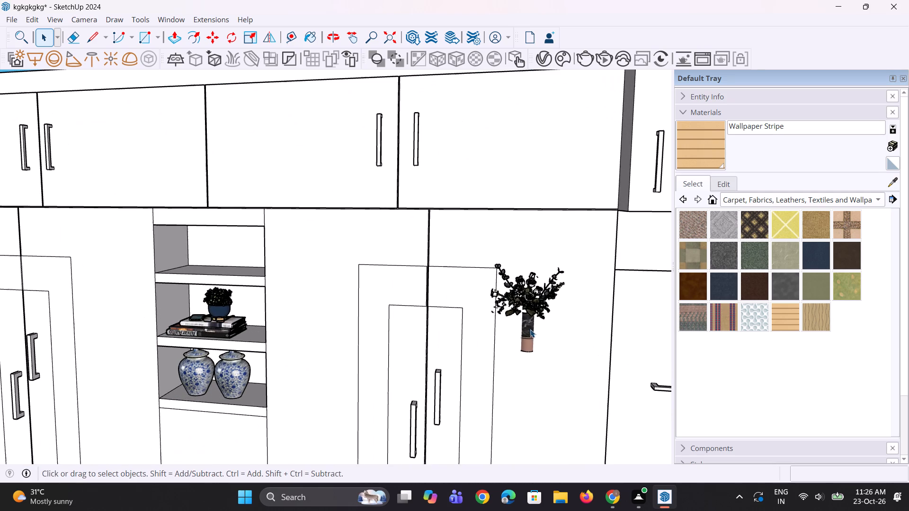
pyautogui.click(530, 329)
pyautogui.press('m')
pyautogui.click(528, 338)
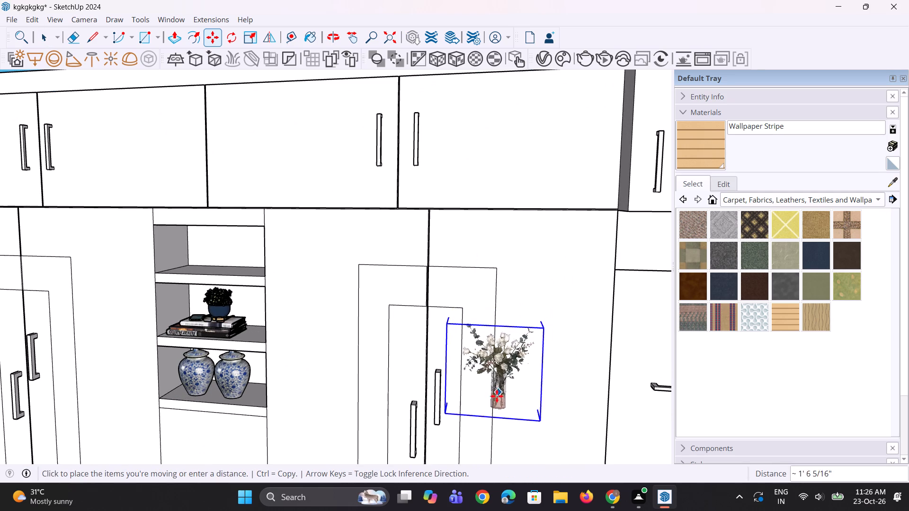
pyautogui.scroll(-4, 521, 347)
pyautogui.scroll(-4, 533, 301)
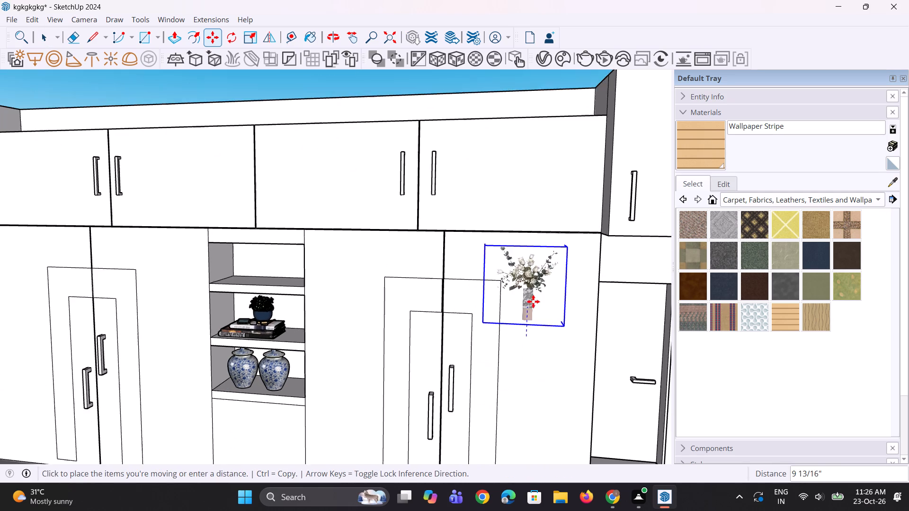
pyautogui.scroll(-3, 515, 315)
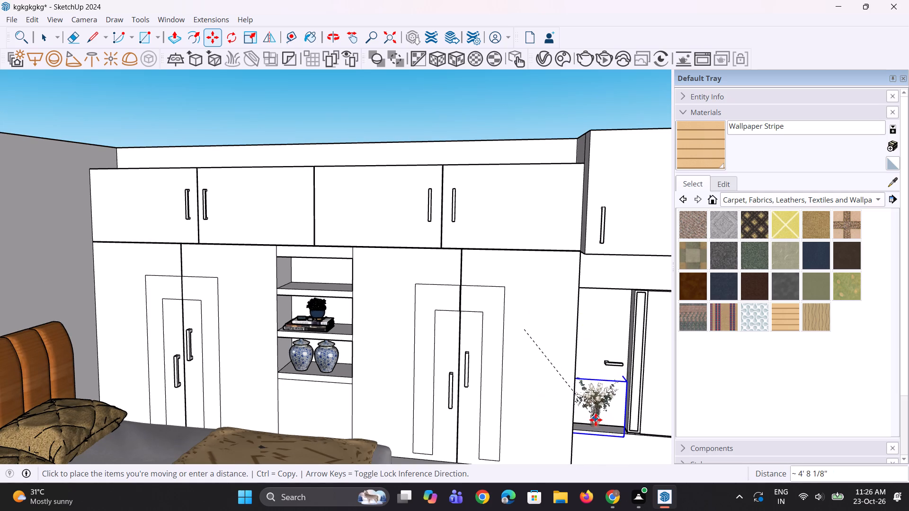
pyautogui.click(596, 420)
pyautogui.press('space')
pyautogui.press('space')
pyautogui.press('space')
pyautogui.tripleClick(517, 127)
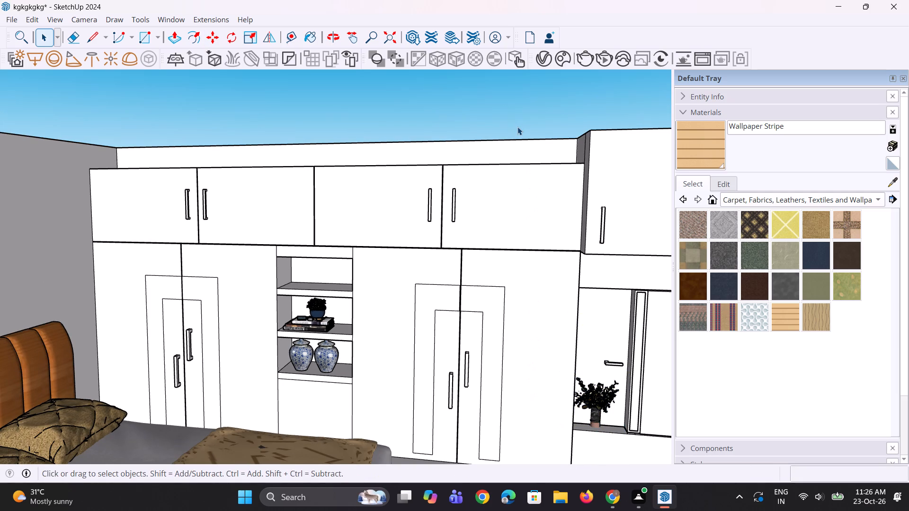
# Move the grey long-necked vase from outside the room about 27' 10" onto the wardrobe's top open shelf.
pyautogui.moveTo(484, 267); pyautogui.dragTo(467, 267, button='middle')
pyautogui.scroll(-3, 264, 271)
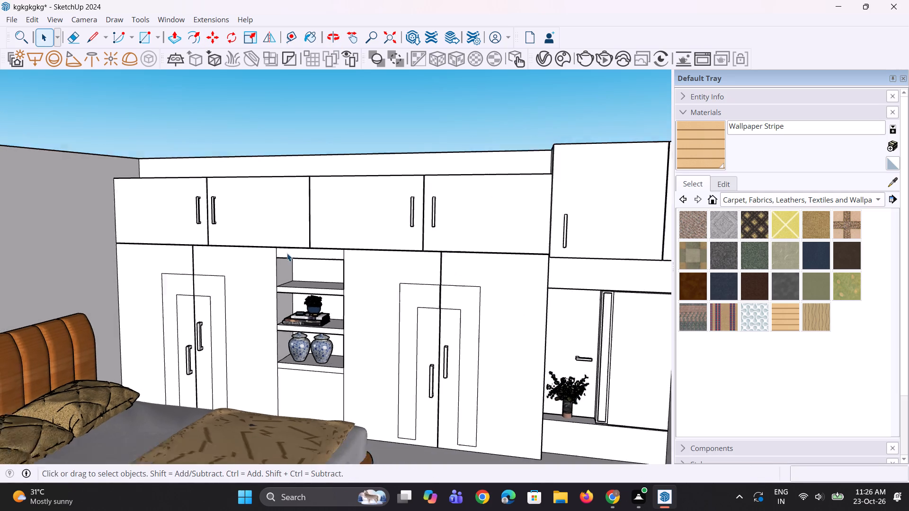
pyautogui.scroll(-11, 287, 253)
pyautogui.scroll(-4, 325, 262)
pyautogui.moveTo(302, 276); pyautogui.dragTo(347, 286, button='middle')
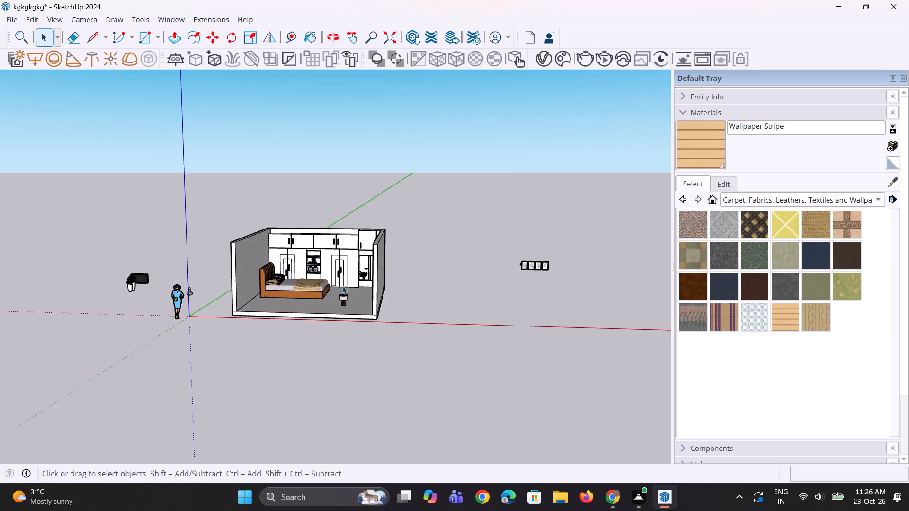
pyautogui.scroll(11, 76, 277)
pyautogui.scroll(3, 213, 307)
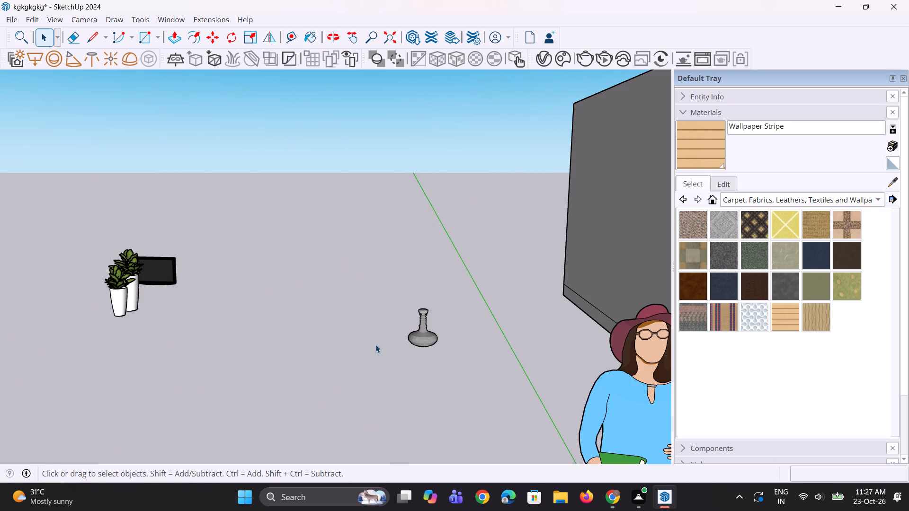
pyautogui.click(422, 341)
pyautogui.press('m')
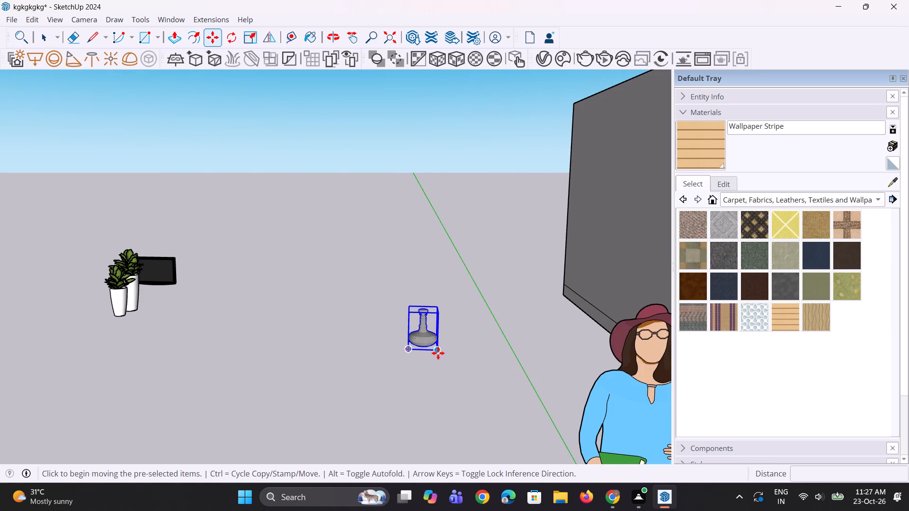
pyautogui.moveTo(438, 353); pyautogui.dragTo(426, 375)
pyautogui.scroll(-8, 121, 363)
pyautogui.scroll(7, 480, 277)
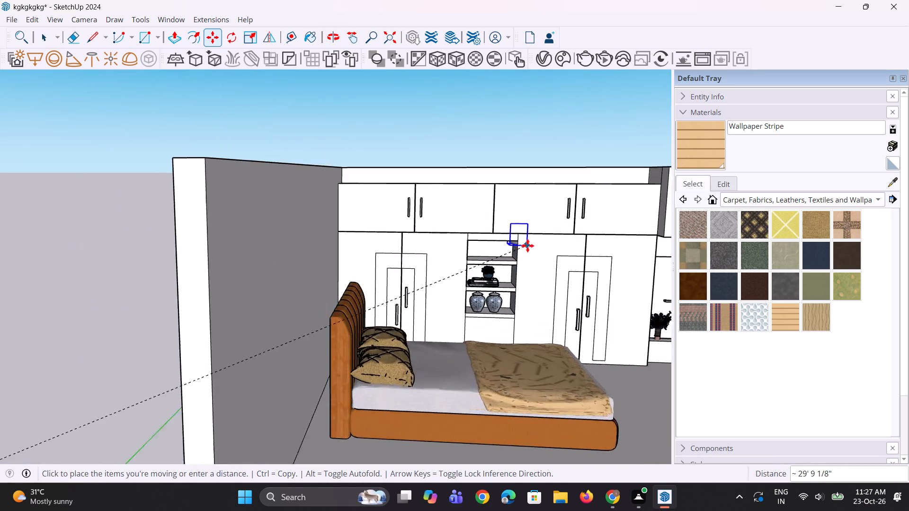
pyautogui.scroll(4, 527, 246)
pyautogui.scroll(2, 476, 337)
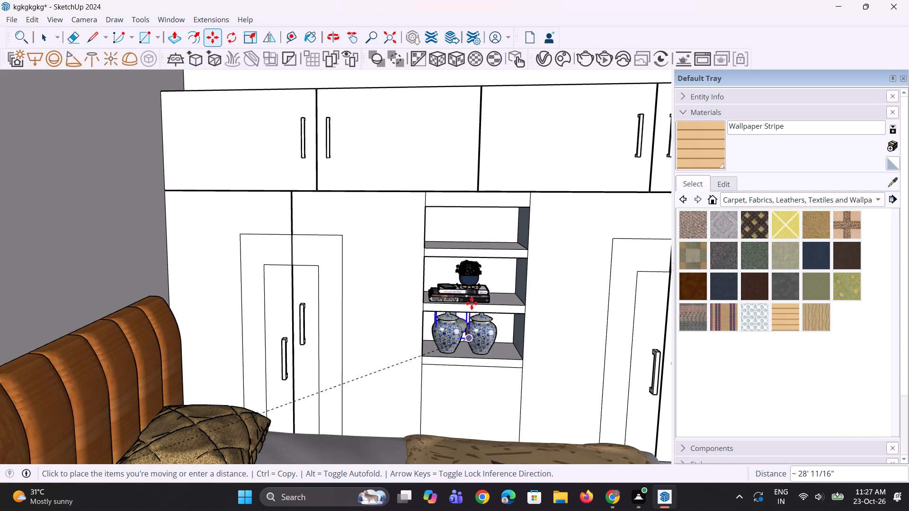
pyautogui.scroll(4, 478, 271)
pyautogui.click(458, 247)
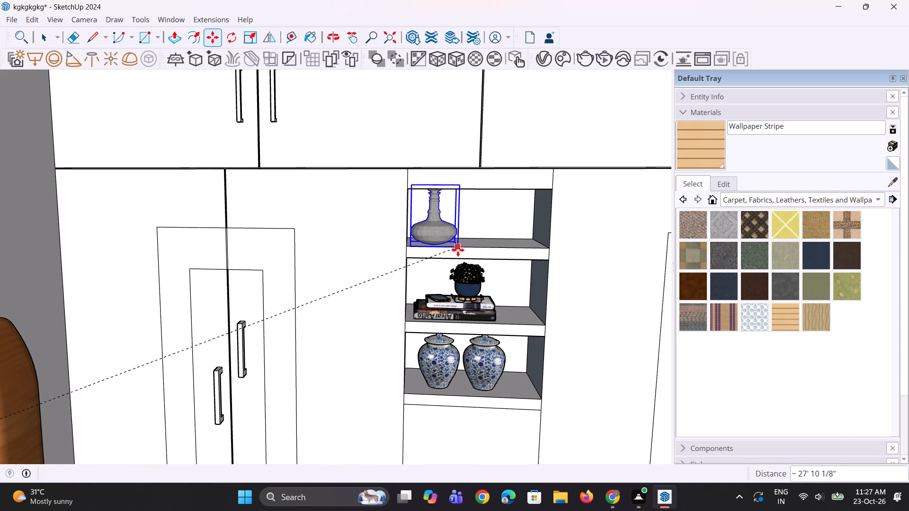
pyautogui.moveTo(461, 281); pyautogui.dragTo(434, 281, button='middle')
pyautogui.scroll(-2, 462, 292)
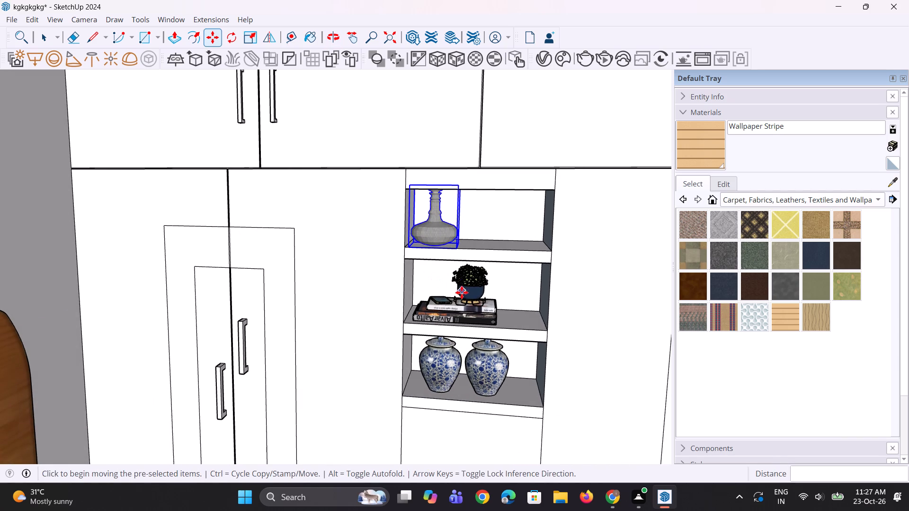
pyautogui.scroll(-8, 462, 292)
pyautogui.press('space')
pyautogui.press('space')
pyautogui.click(486, 123)
# Examine the furnished room and the decorated wardrobe shelves from several angles.
pyautogui.scroll(-6, 236, 282)
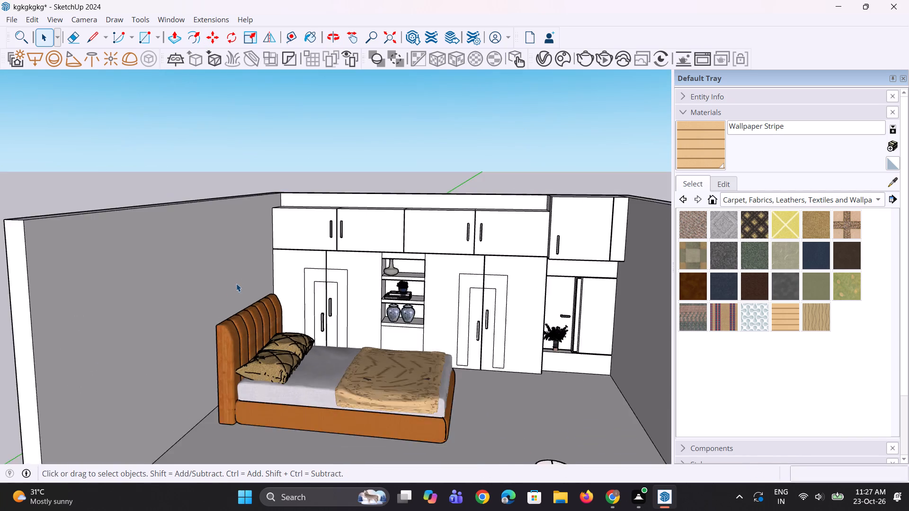
pyautogui.scroll(-10, 236, 283)
pyautogui.moveTo(499, 316); pyautogui.dragTo(79, 382, button='middle')
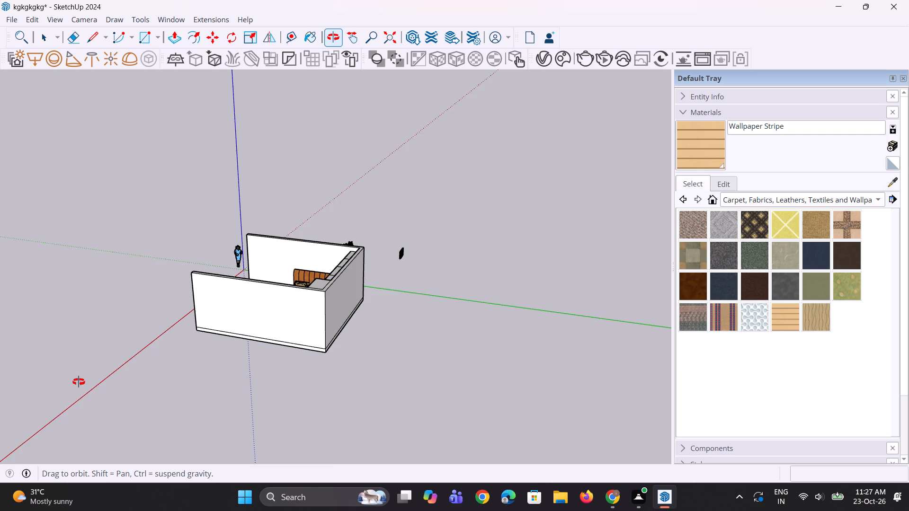
pyautogui.moveTo(79, 382); pyautogui.dragTo(574, 349, button='middle')
pyautogui.scroll(12, 385, 324)
pyautogui.scroll(4, 317, 312)
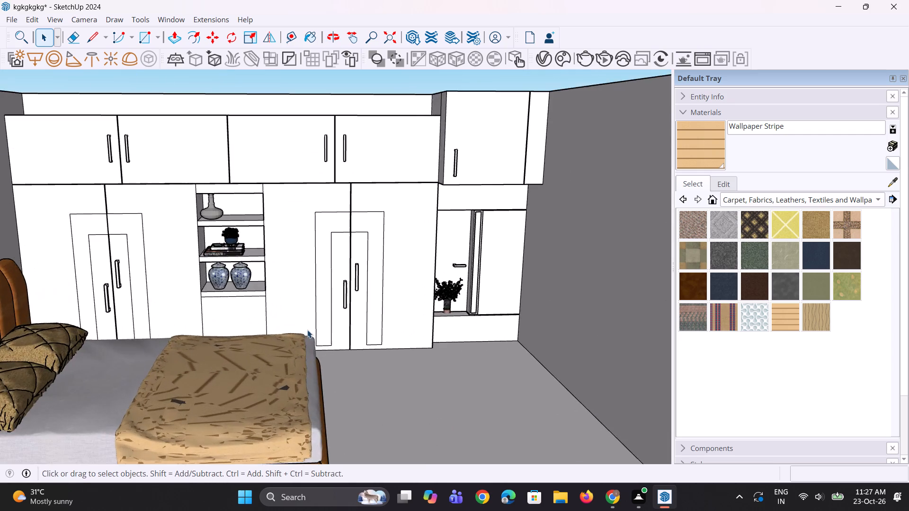
pyautogui.scroll(2, 307, 330)
pyautogui.moveTo(305, 331); pyautogui.dragTo(345, 317, button='middle')
pyautogui.scroll(-8, 345, 317)
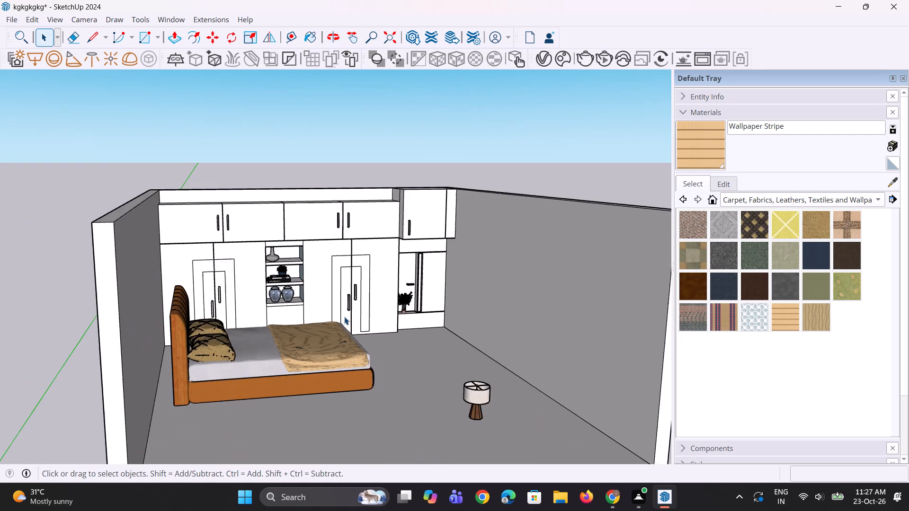
# Explode the potted-plants component outside the room into separate parts.
pyautogui.moveTo(353, 354); pyautogui.dragTo(324, 339, button='middle')
pyautogui.scroll(-8, 327, 335)
pyautogui.scroll(2, 3, 359)
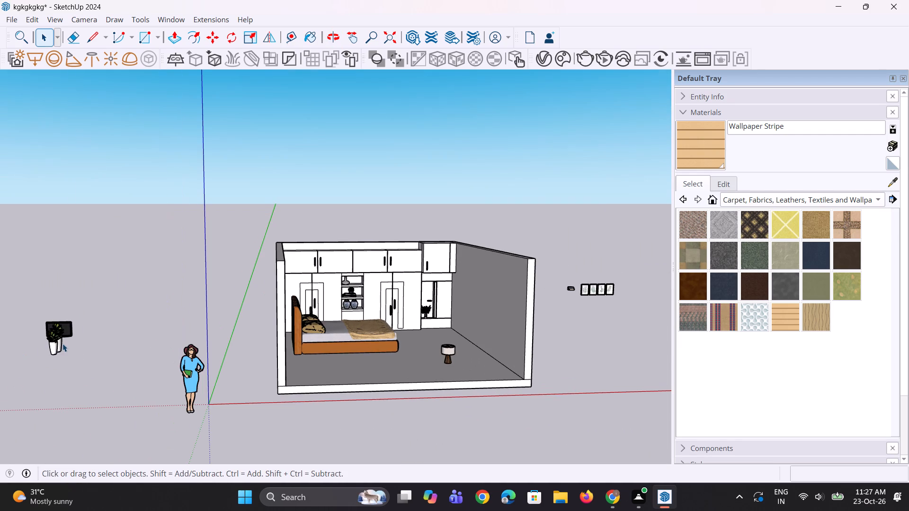
pyautogui.click(54, 342)
pyautogui.rightClick(54, 342)
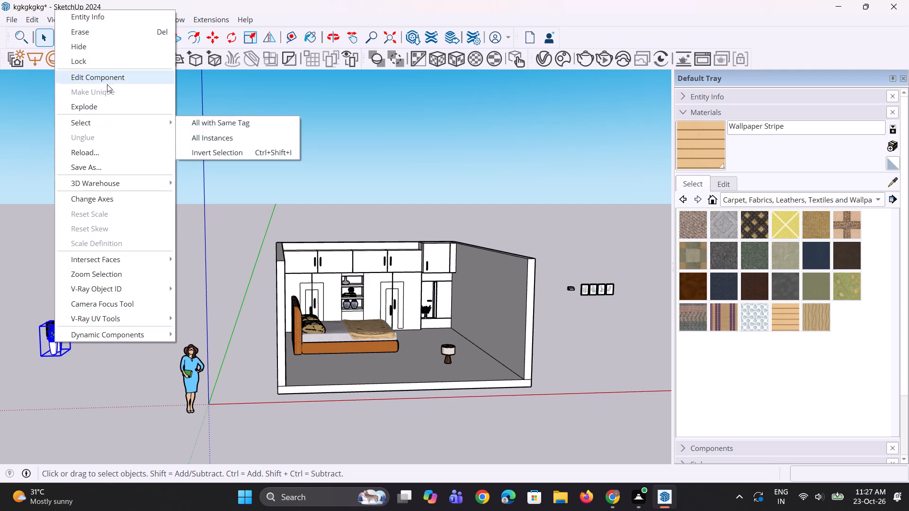
pyautogui.click(107, 108)
pyautogui.click(132, 298)
# Group the front plant's foliage together with its white pot.
pyautogui.scroll(6, 33, 347)
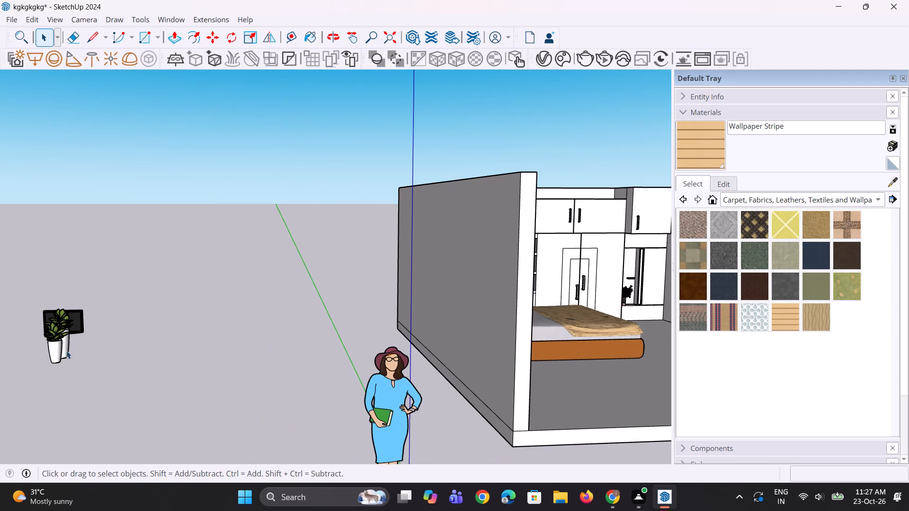
pyautogui.click(61, 351)
pyautogui.scroll(4, 61, 351)
pyautogui.keyDown('ctrl'); pyautogui.click(54, 331); pyautogui.keyUp('ctrl')
pyautogui.rightClick(53, 338)
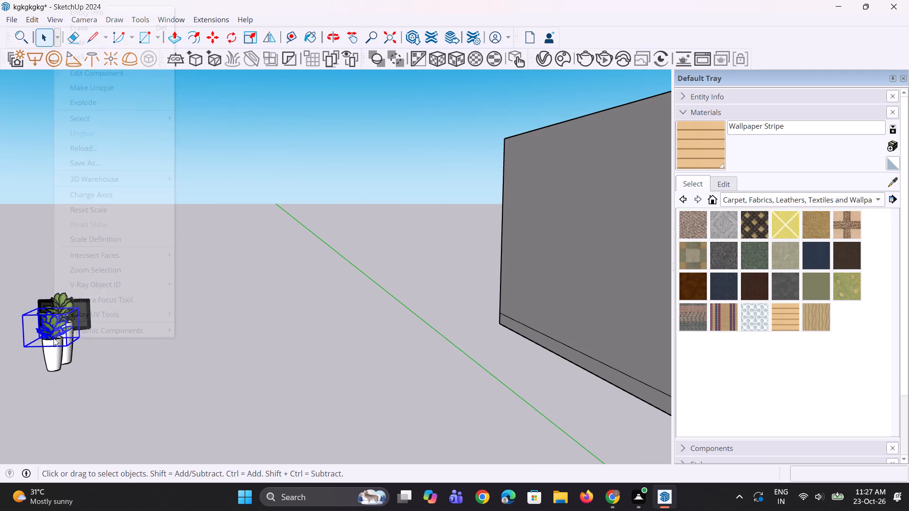
pyautogui.click(67, 372)
pyautogui.keyDown('ctrl'); pyautogui.click(57, 361); pyautogui.keyUp('ctrl')
pyautogui.keyDown('ctrl'); pyautogui.click(54, 329); pyautogui.keyUp('ctrl')
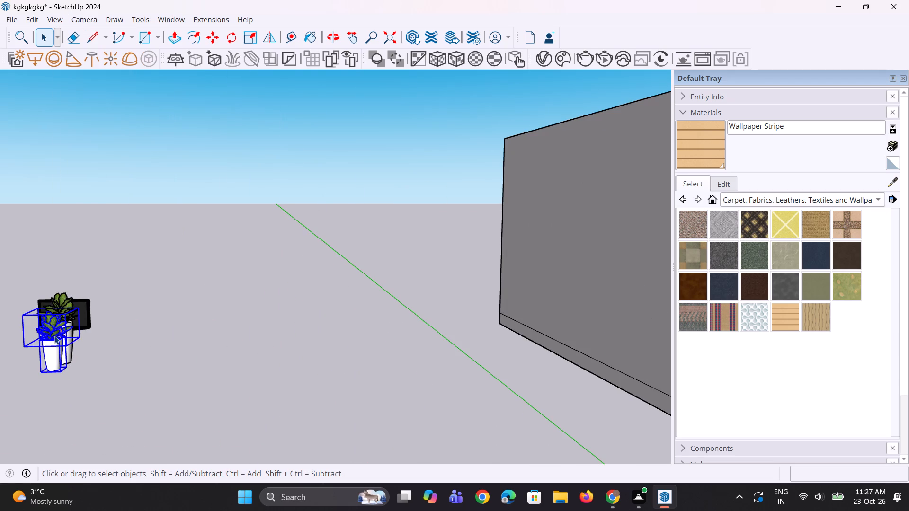
pyautogui.rightClick(54, 336)
pyautogui.click(101, 212)
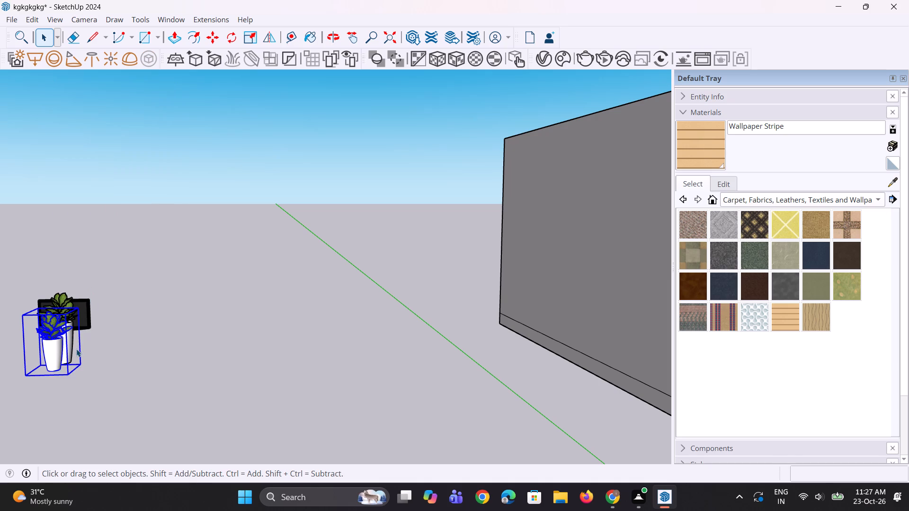
# Move the grouped potted plant about 38' 8" to the wardrobe's top open shelf, beside the grey vase.
pyautogui.moveTo(81, 370); pyautogui.dragTo(15, 386, button='middle')
pyautogui.press('m')
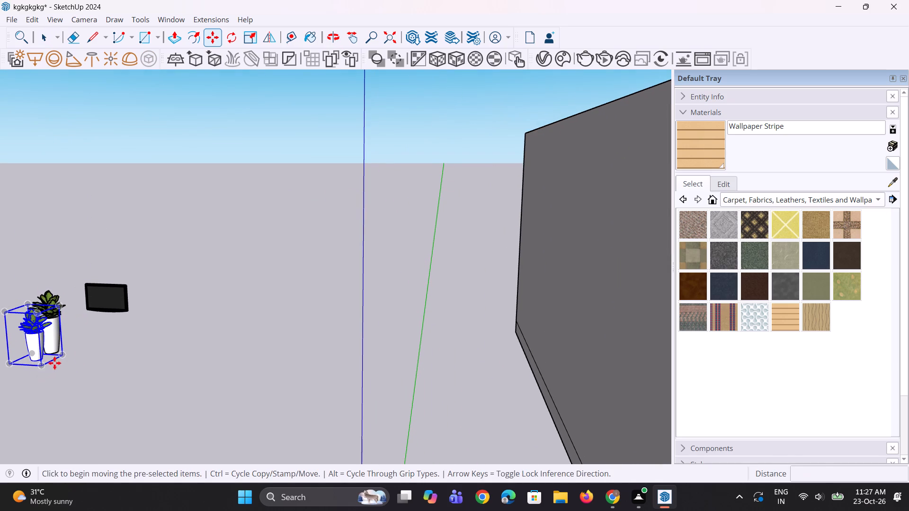
pyautogui.moveTo(65, 355); pyautogui.dragTo(65, 364)
pyautogui.scroll(-9, 68, 368)
pyautogui.scroll(4, 416, 317)
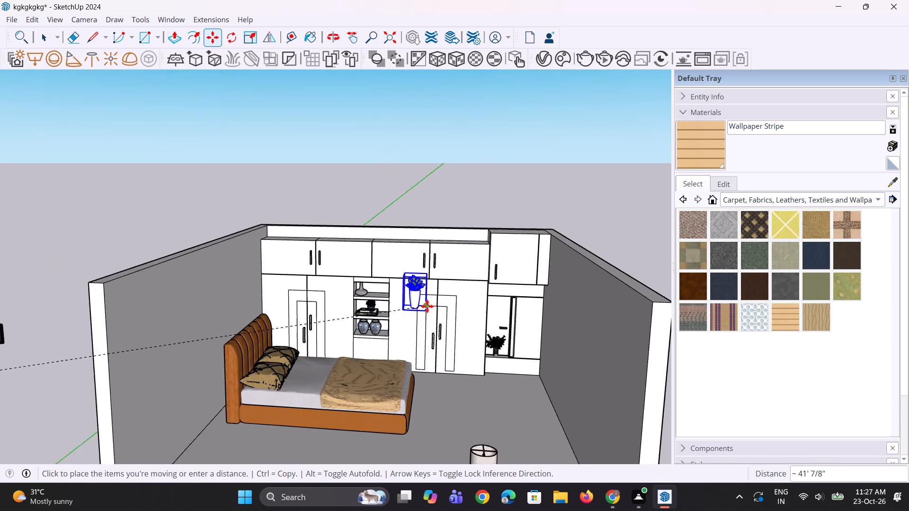
pyautogui.scroll(13, 427, 306)
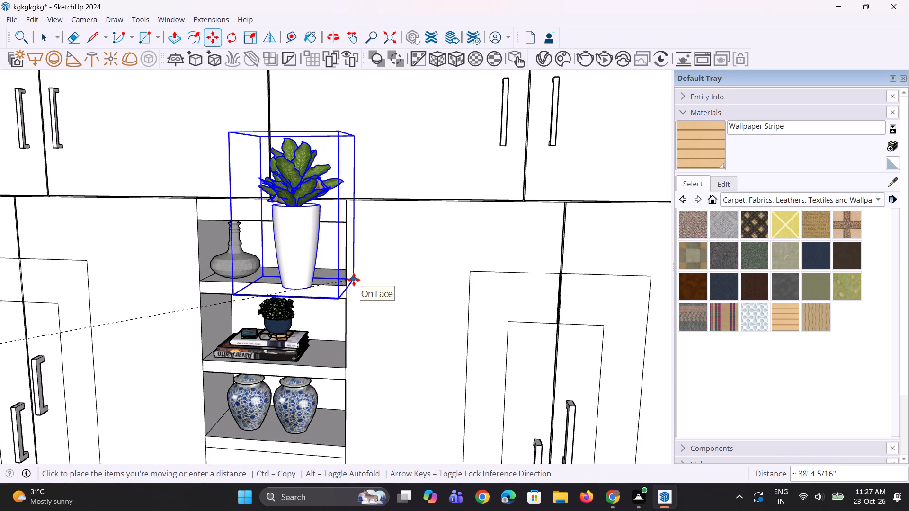
pyautogui.click(369, 268)
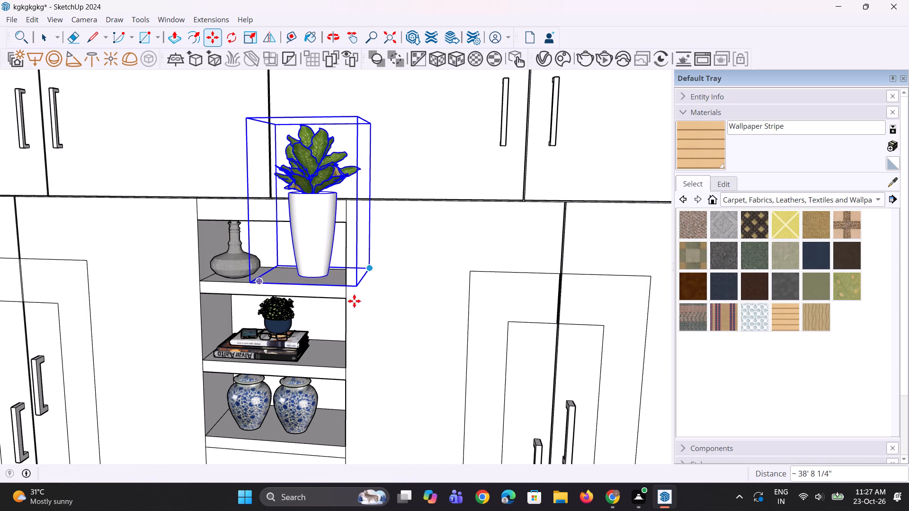
# Move the grouped potted plant back to the front corner of the wardrobe's top open shelf.
pyautogui.moveTo(340, 317); pyautogui.dragTo(281, 335, button='middle')
pyautogui.click(327, 293)
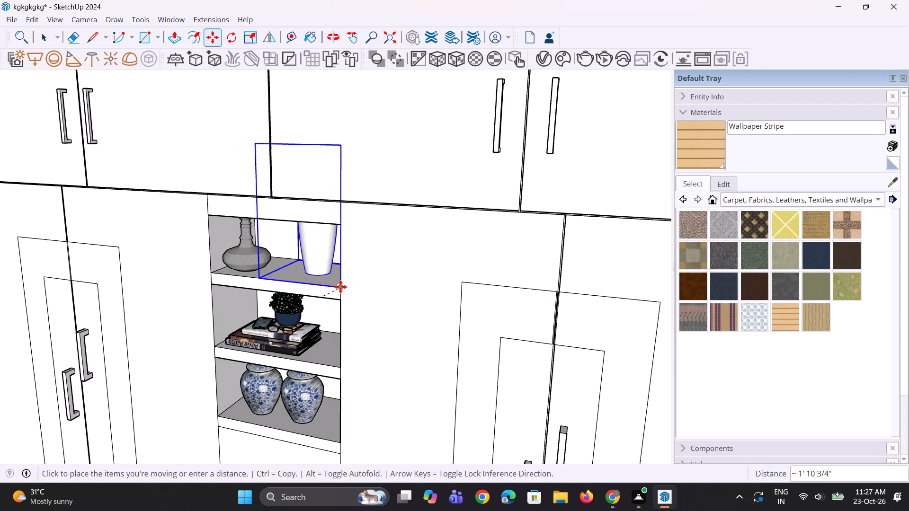
pyautogui.click(339, 289)
pyautogui.moveTo(331, 313); pyautogui.dragTo(340, 298, button='middle')
# Scale the potted plant down uniformly so it fits inside the top shelf opening.
pyautogui.press('s')
pyautogui.click(255, 141)
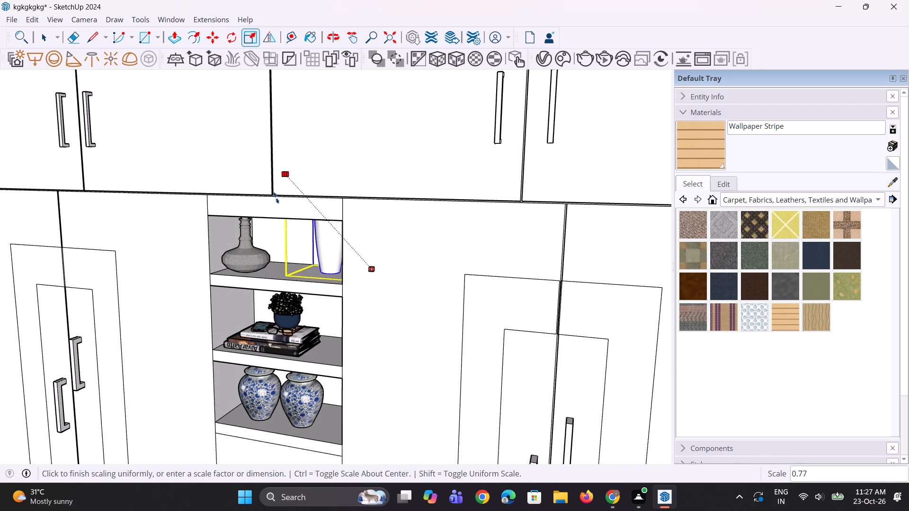
pyautogui.click(315, 250)
# Move the potted plant closer to the grey vase and set it forward on the top shelf.
pyautogui.moveTo(317, 284); pyautogui.dragTo(405, 273, button='middle')
pyautogui.press('m')
pyautogui.scroll(3, 383, 272)
pyautogui.click(335, 268)
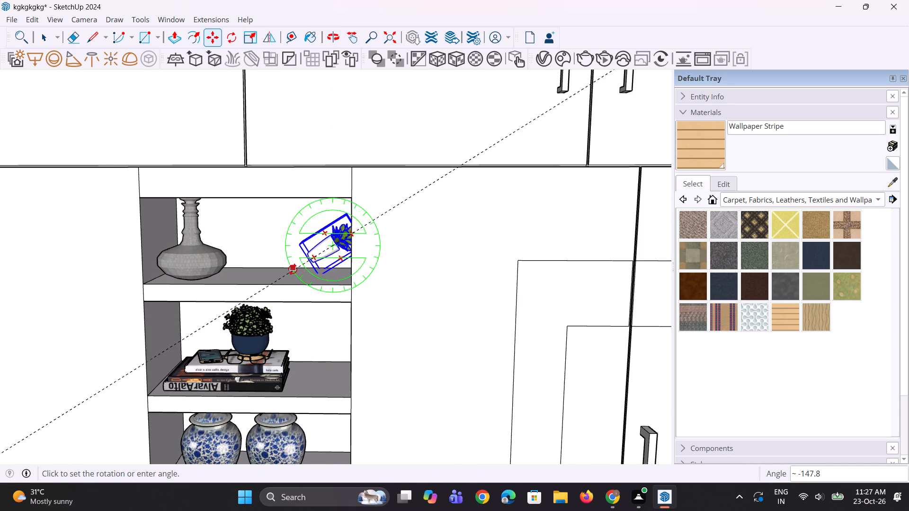
pyautogui.press('Escape')
pyautogui.click(311, 271)
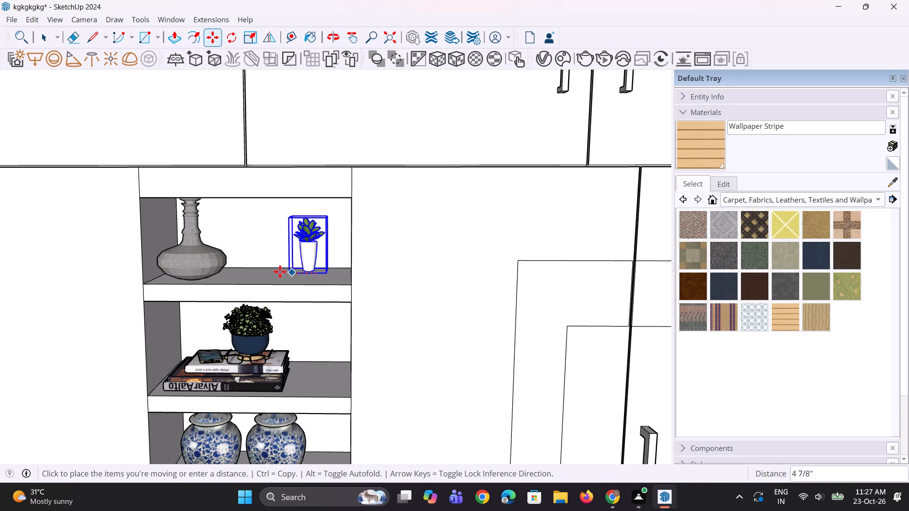
pyautogui.click(245, 272)
pyautogui.moveTo(286, 285); pyautogui.dragTo(243, 292, button='middle')
pyautogui.scroll(1, 297, 275)
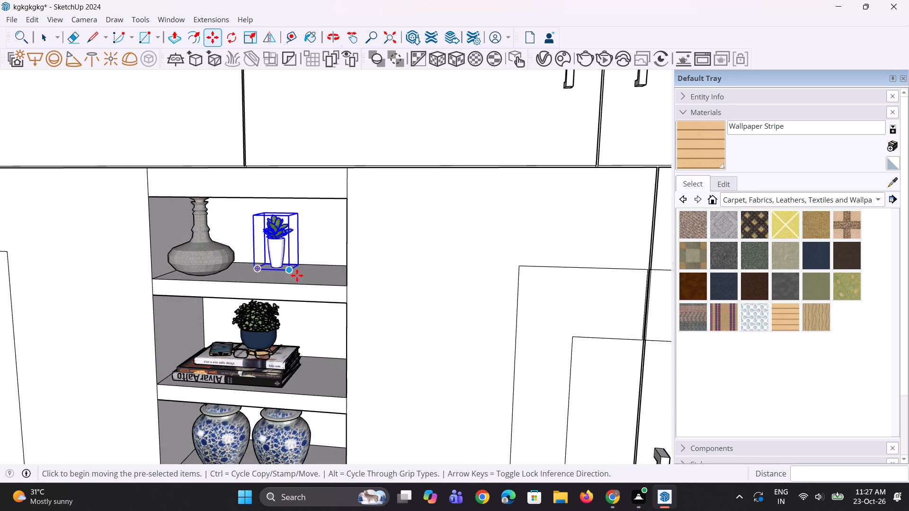
pyautogui.scroll(2, 297, 275)
pyautogui.click(289, 269)
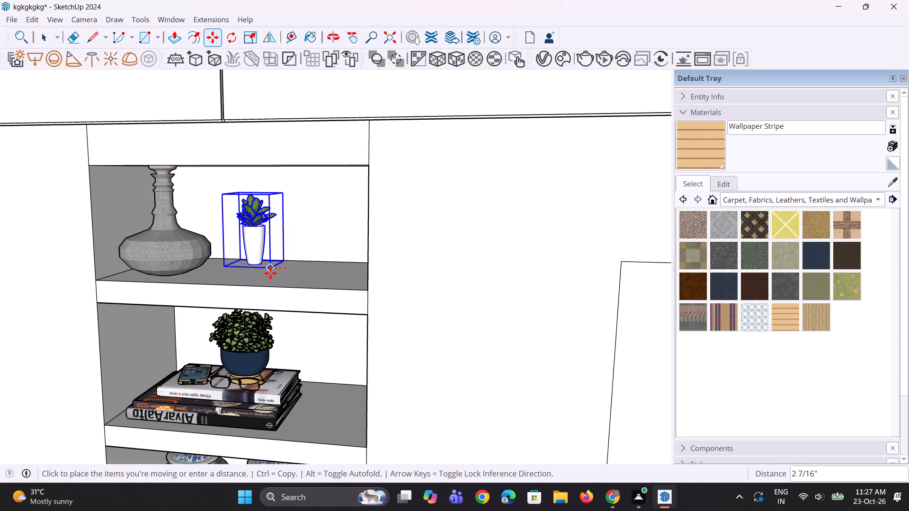
pyautogui.click(267, 282)
# Scale the potted plant up uniformly by about 1.28 on the top shelf.
pyautogui.press('s')
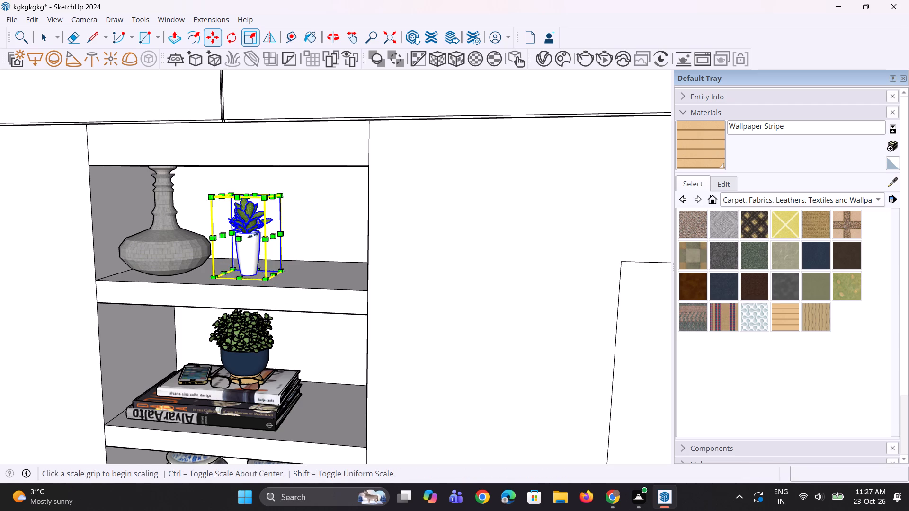
pyautogui.scroll(1, 234, 210)
pyautogui.click(234, 191)
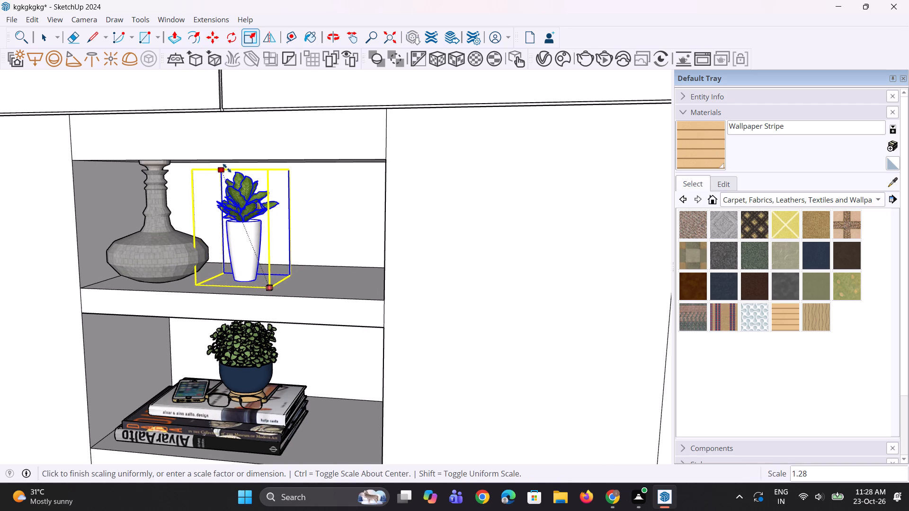
pyautogui.click(227, 168)
pyautogui.moveTo(276, 260); pyautogui.dragTo(317, 262, button='middle')
# Copy the potted plant sideways along the top shelf to place a second one next to it.
pyautogui.press('m')
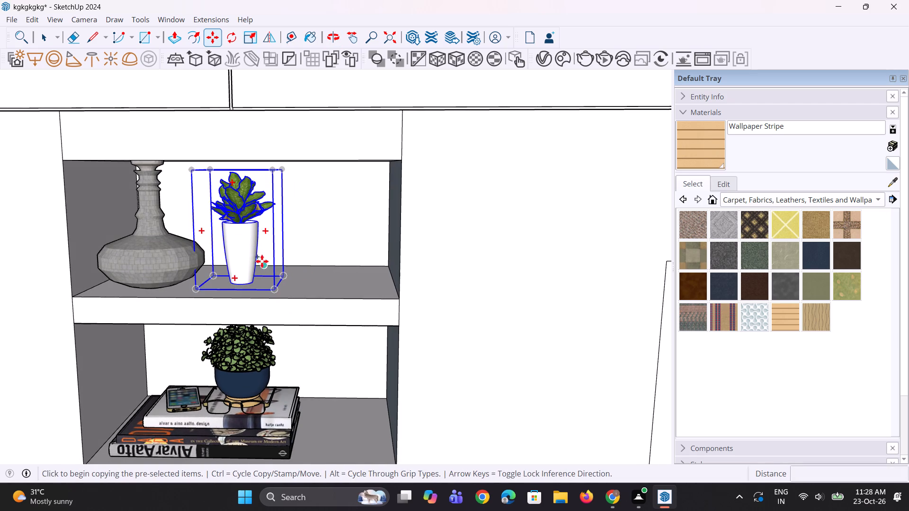
pyautogui.click(252, 256)
pyautogui.click(322, 257)
pyautogui.moveTo(303, 301); pyautogui.dragTo(298, 300, button='middle')
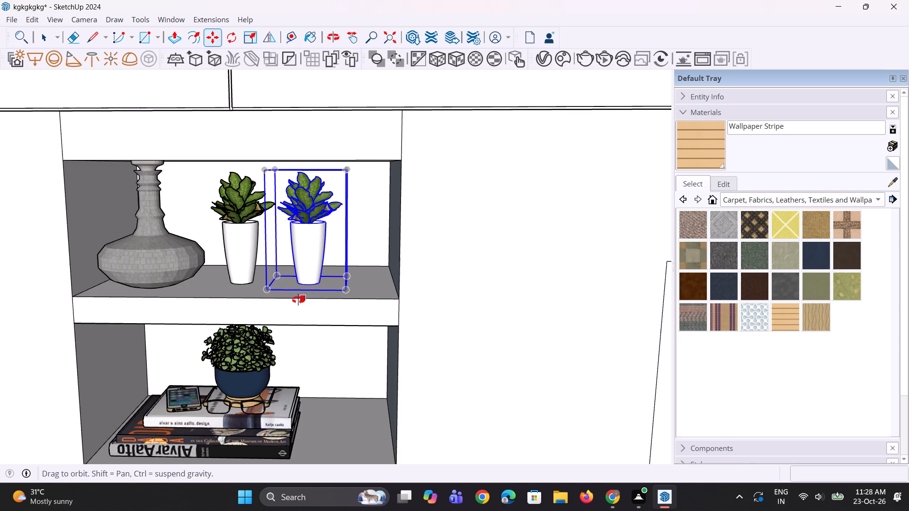
pyautogui.moveTo(298, 300); pyautogui.dragTo(297, 295, button='middle')
pyautogui.press('space')
pyautogui.press('space')
pyautogui.scroll(-20, 301, 295)
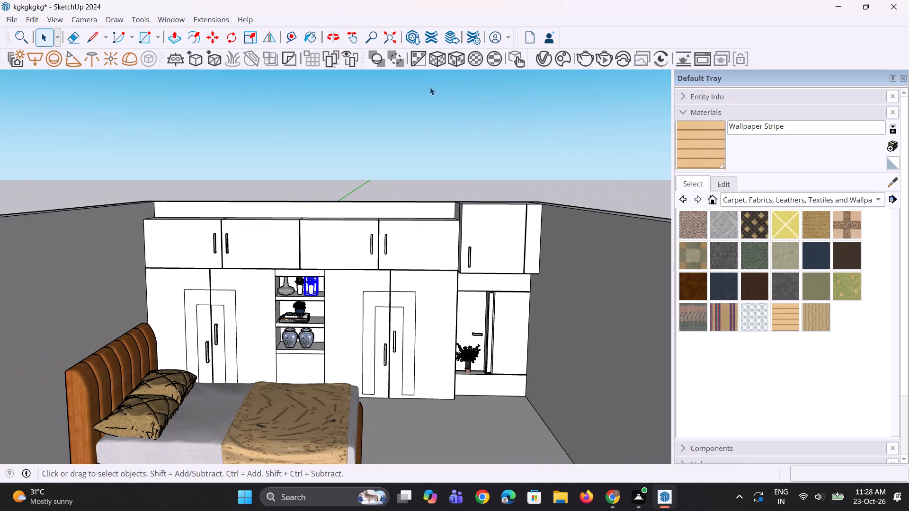
pyautogui.doubleClick(389, 110)
# Move the bed toward the wall behind its headboard.
pyautogui.scroll(-5, 270, 215)
pyautogui.moveTo(307, 310); pyautogui.dragTo(329, 314, button='middle')
pyautogui.scroll(2, 369, 374)
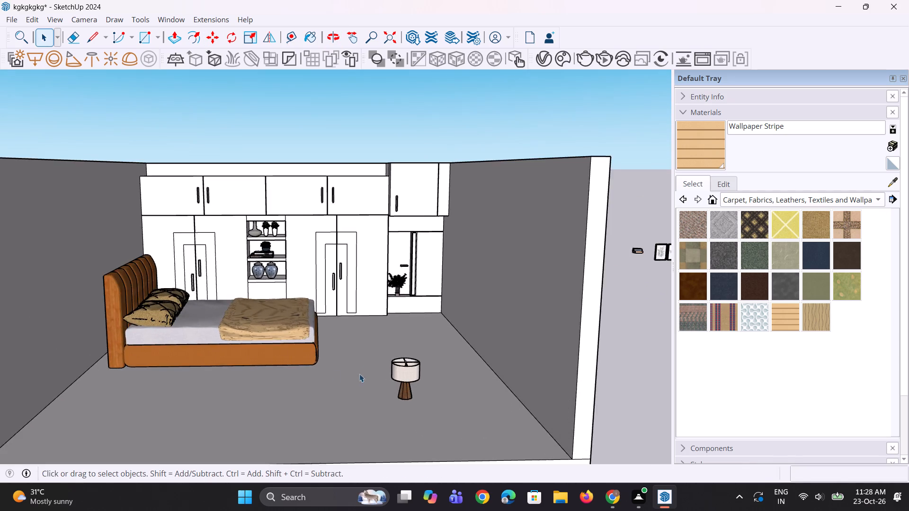
pyautogui.scroll(2, 359, 374)
pyautogui.moveTo(302, 373); pyautogui.dragTo(281, 371, button='middle')
pyautogui.click(289, 351)
pyautogui.press('m')
pyautogui.scroll(2, 289, 358)
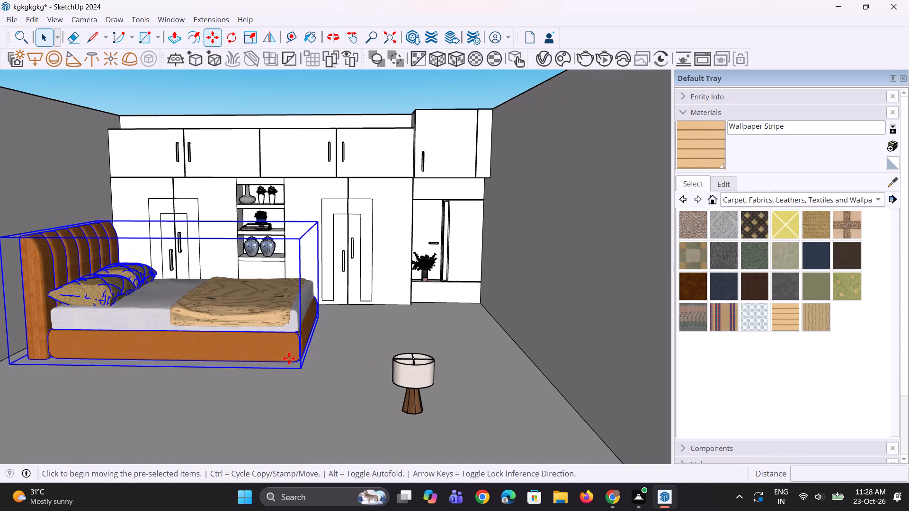
pyautogui.click(299, 368)
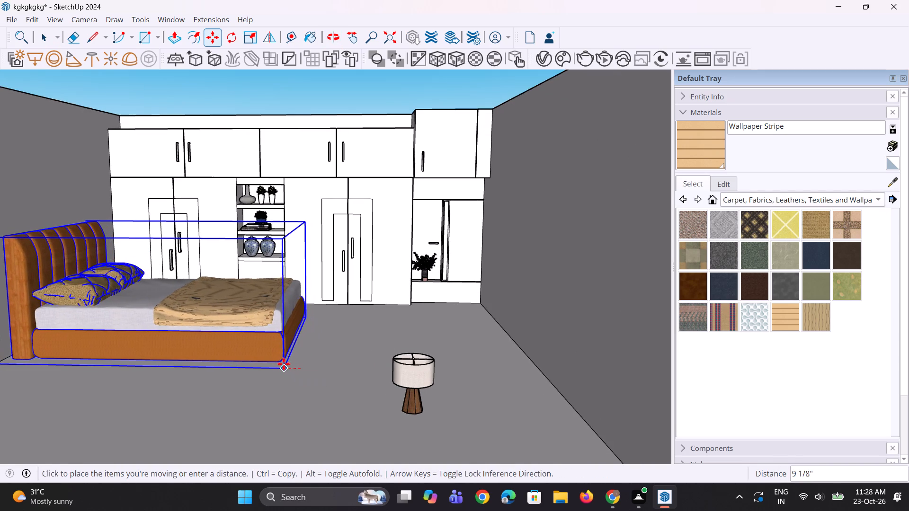
pyautogui.click(279, 362)
# Scale the bed down uniformly by about 0.96 from its upper headboard corner.
pyautogui.moveTo(341, 339); pyautogui.dragTo(365, 341, button='middle')
pyautogui.scroll(-10, 365, 337)
pyautogui.press('s')
pyautogui.scroll(4, 229, 289)
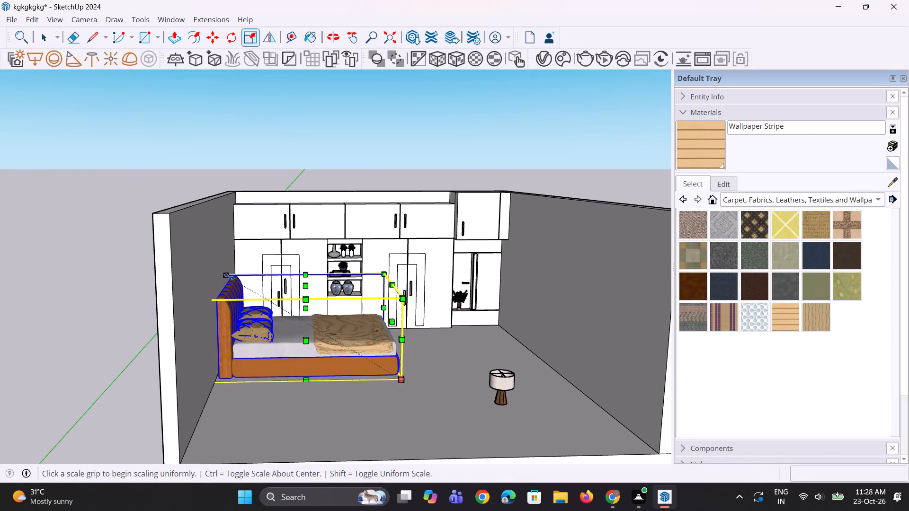
pyautogui.click(229, 276)
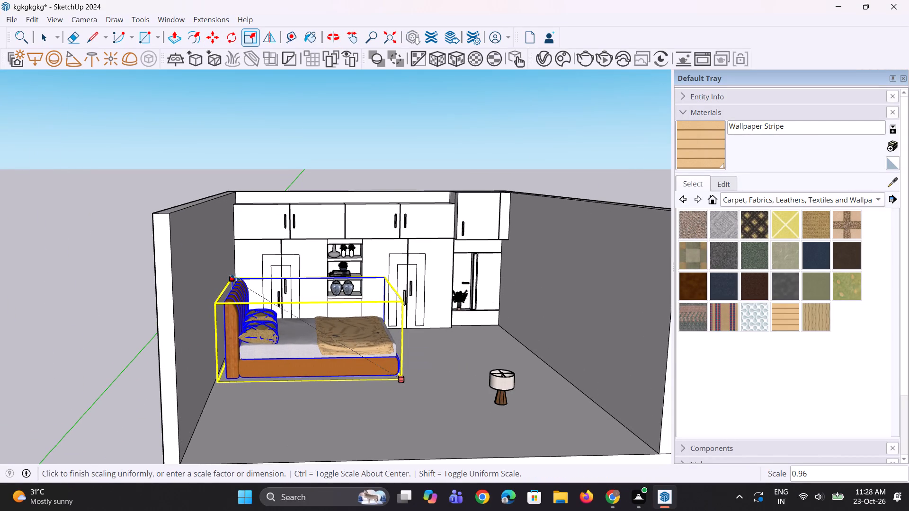
pyautogui.click(236, 279)
# Shift the scaled bed back toward the wall behind its headboard.
pyautogui.press('space')
pyautogui.press('m')
pyautogui.scroll(2, 341, 386)
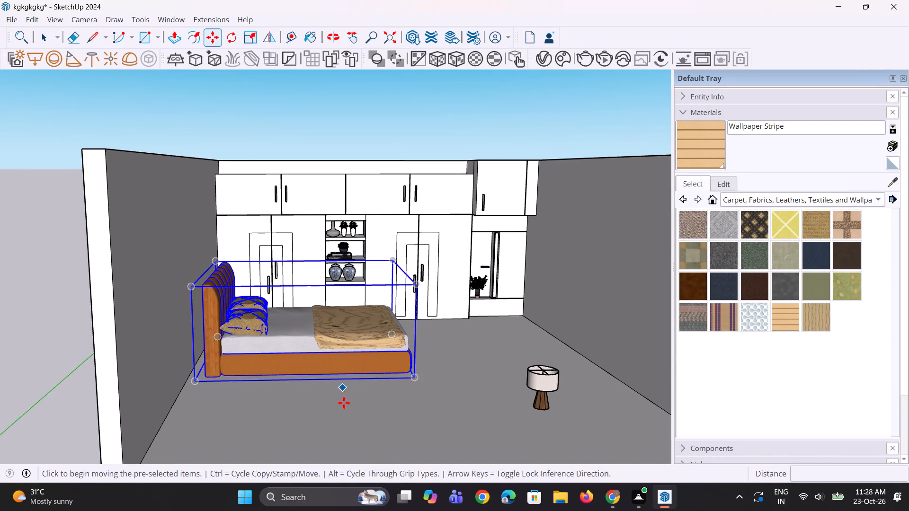
pyautogui.click(424, 374)
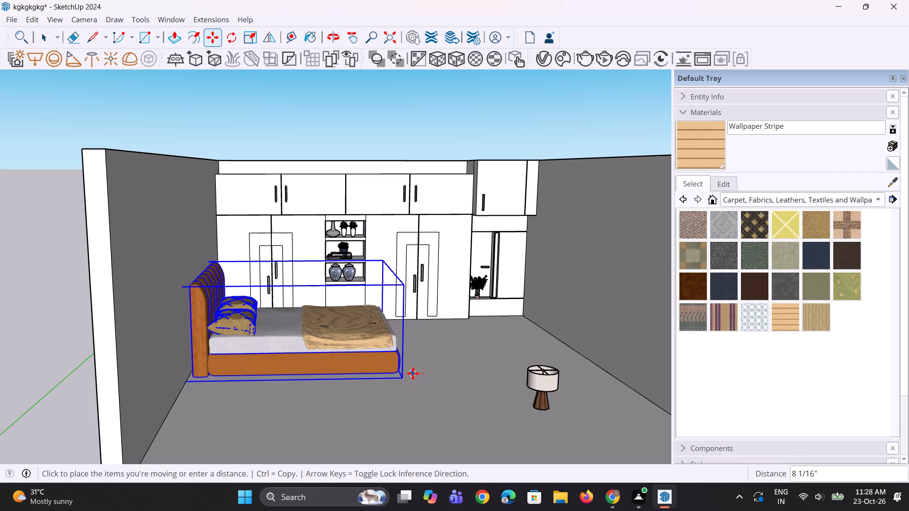
pyautogui.click(416, 373)
pyautogui.press('space')
pyautogui.doubleClick(358, 138)
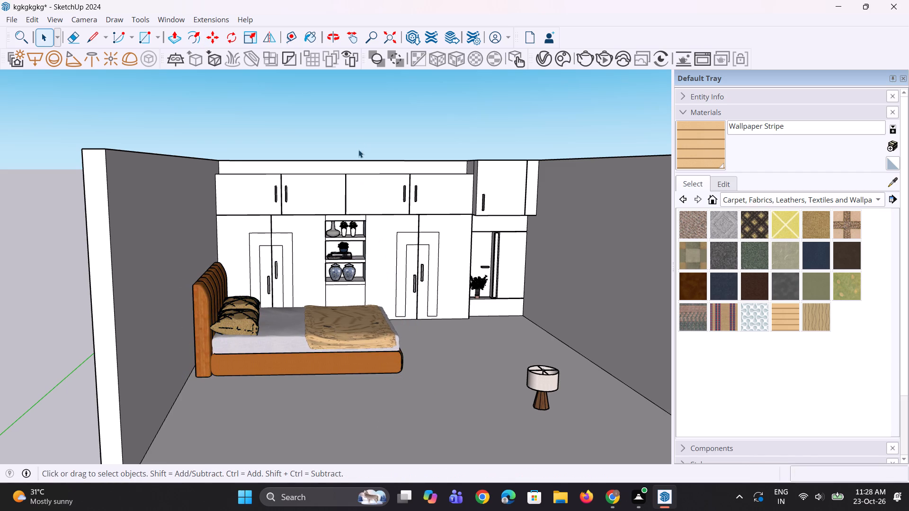
# Scale the bed's height down to about 0.79 while keeping its length.
pyautogui.moveTo(341, 377); pyautogui.dragTo(327, 377, button='middle')
pyautogui.scroll(-3, 233, 364)
pyautogui.click(213, 330)
pyautogui.scroll(2, 205, 326)
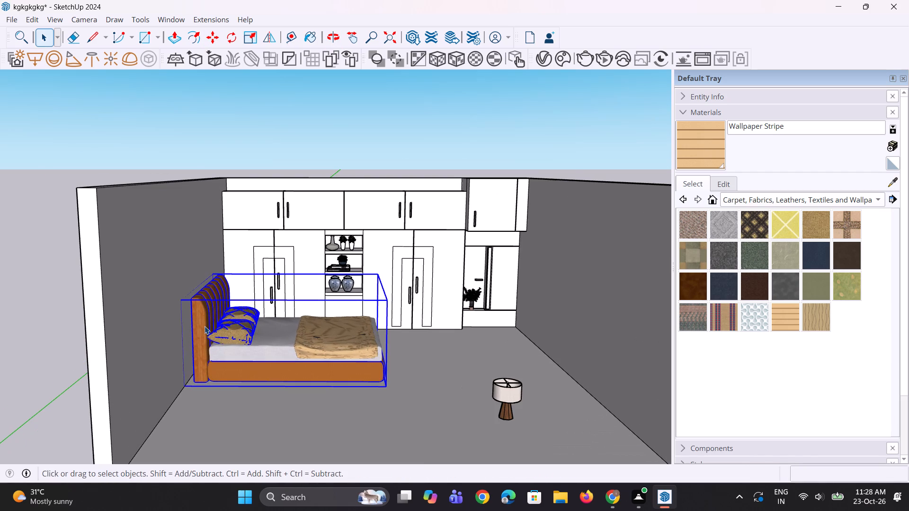
pyautogui.press('s')
pyautogui.scroll(1, 203, 295)
pyautogui.click(201, 284)
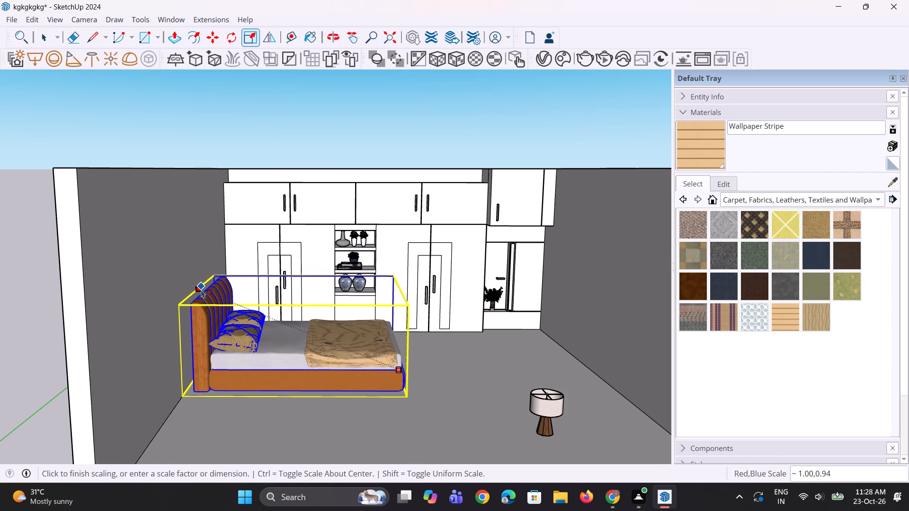
pyautogui.click(201, 302)
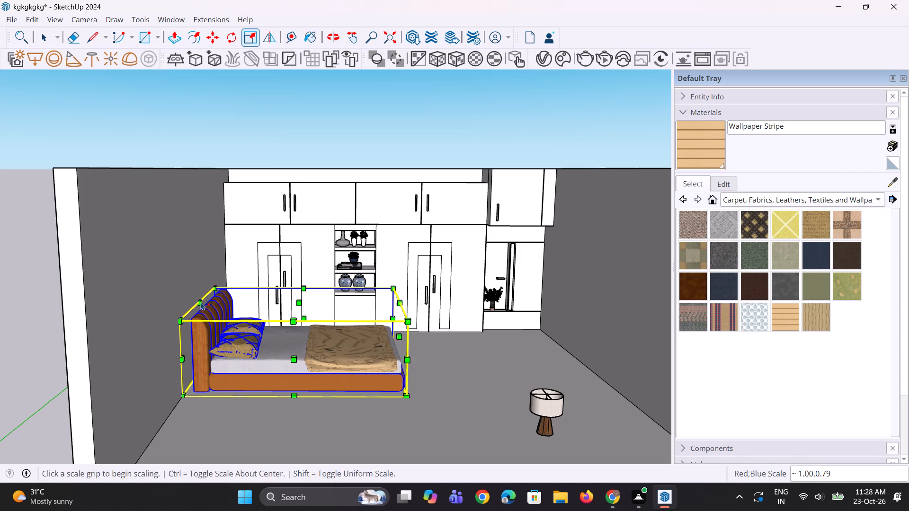
pyautogui.press('space')
pyautogui.press('space')
pyautogui.press('space')
pyautogui.doubleClick(311, 150)
# Draw a small rectangle on the wall beside the headboard, just above the floor.
pyautogui.moveTo(285, 290); pyautogui.dragTo(265, 294, button='middle')
pyautogui.scroll(-4, 272, 297)
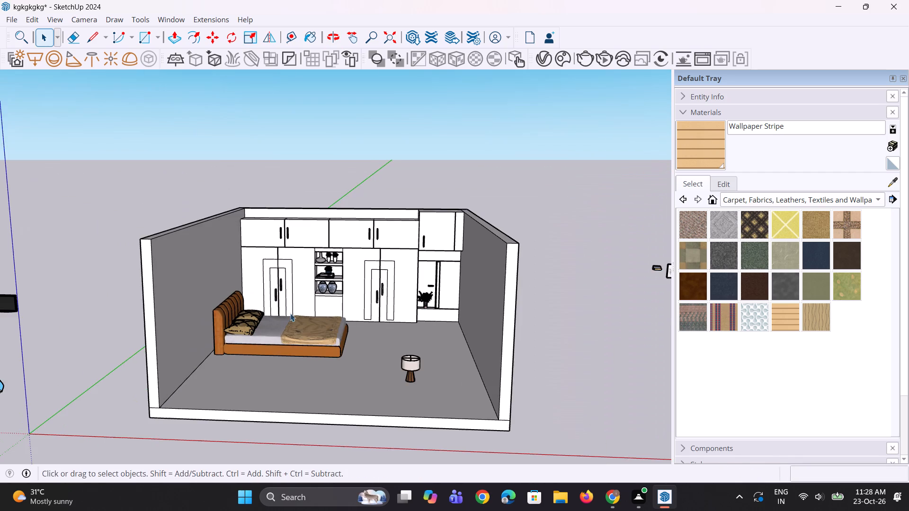
pyautogui.moveTo(325, 393); pyautogui.dragTo(307, 394, button='middle')
pyautogui.scroll(4, 202, 374)
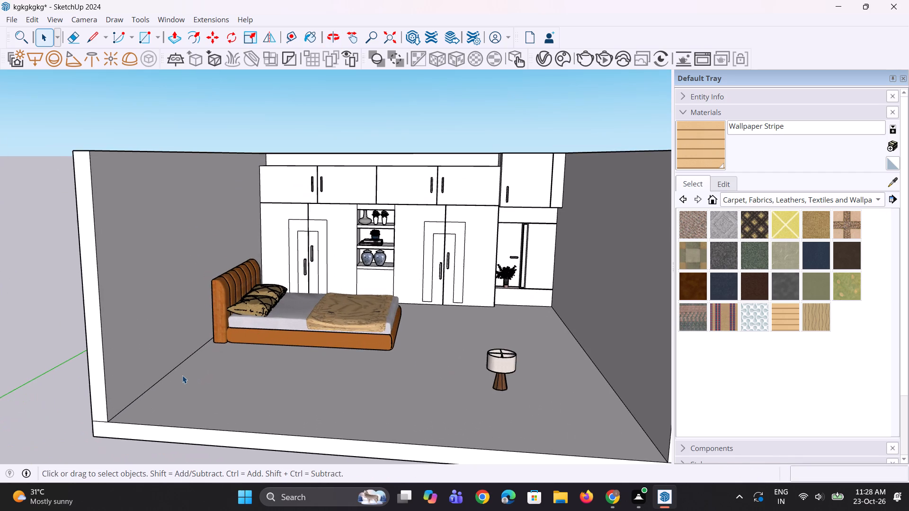
pyautogui.scroll(1, 182, 375)
pyautogui.press('r')
pyautogui.scroll(2, 182, 375)
pyautogui.scroll(5, 175, 323)
pyautogui.moveTo(241, 365); pyautogui.dragTo(171, 368, button='middle')
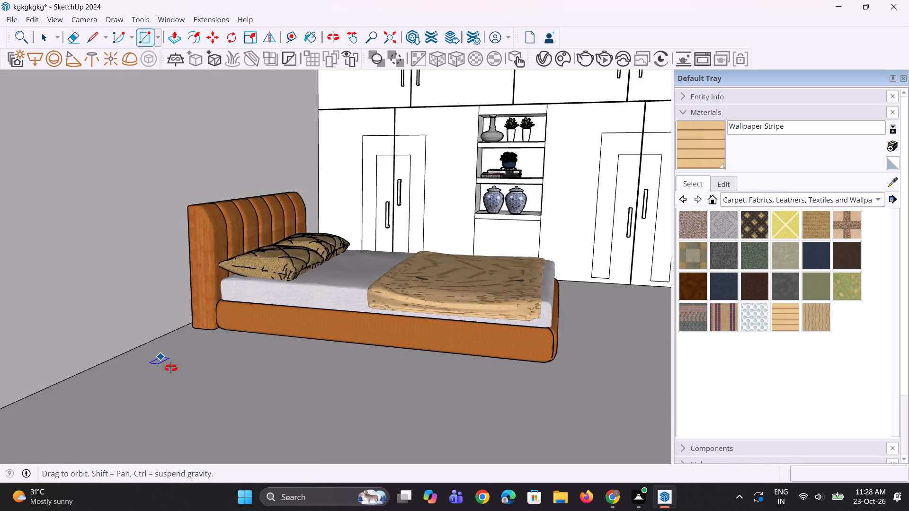
pyautogui.moveTo(171, 368); pyautogui.dragTo(119, 375, button='middle')
pyautogui.scroll(-4, 233, 377)
pyautogui.scroll(2, 102, 326)
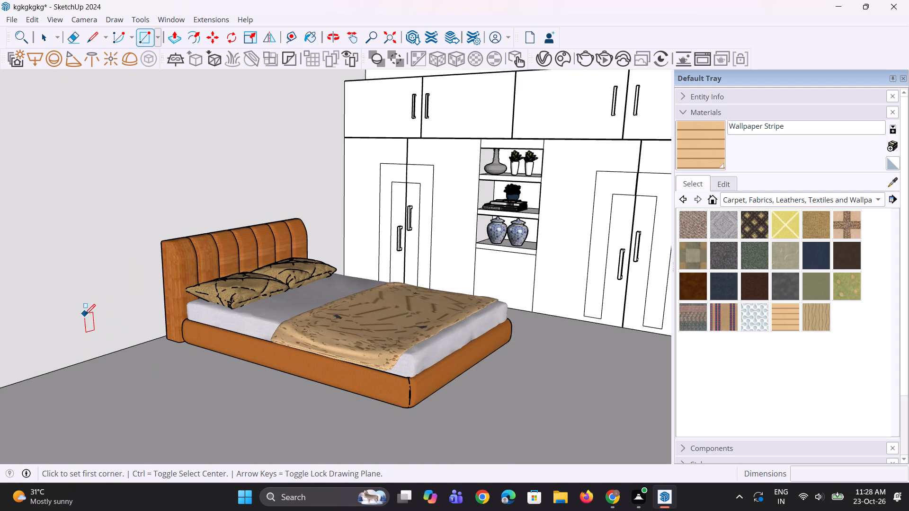
pyautogui.click(85, 315)
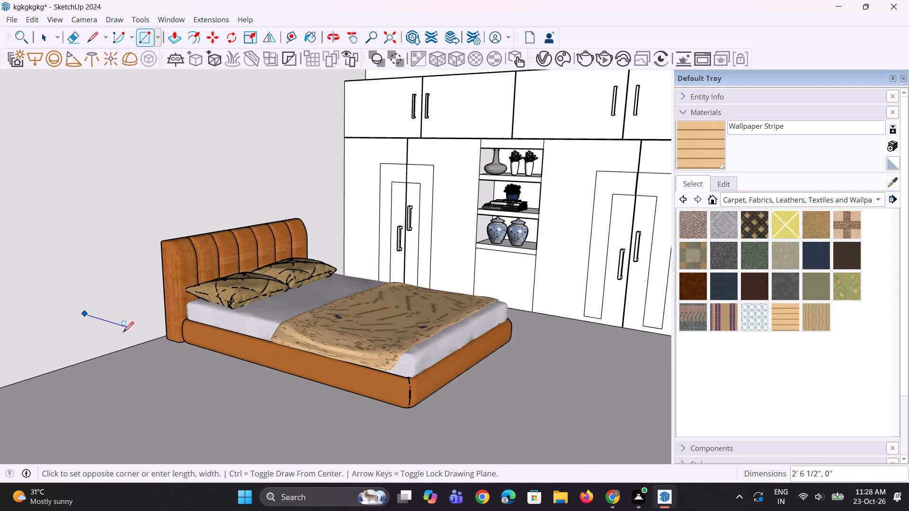
pyautogui.click(116, 334)
# Widen the wall rectangle by moving its vertical edge nearest the bed toward the headboard.
pyautogui.moveTo(148, 379); pyautogui.dragTo(98, 392, button='middle')
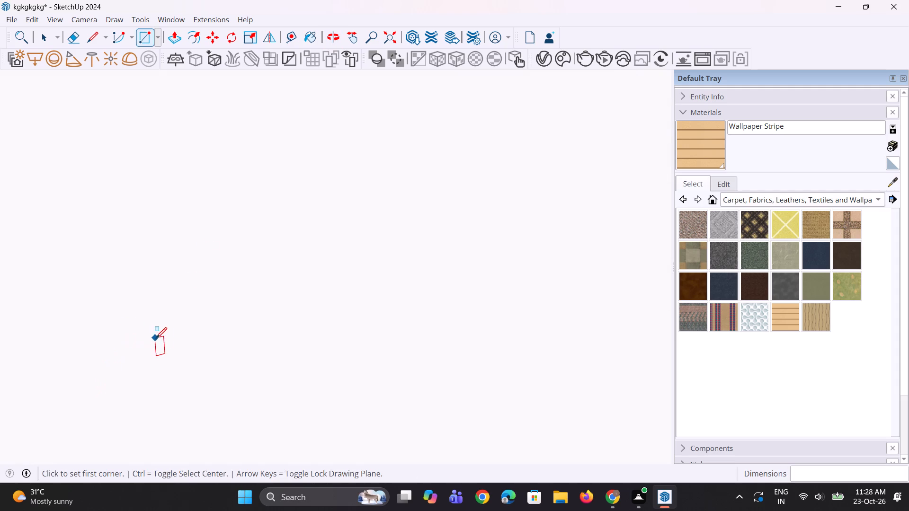
pyautogui.click(395, 39)
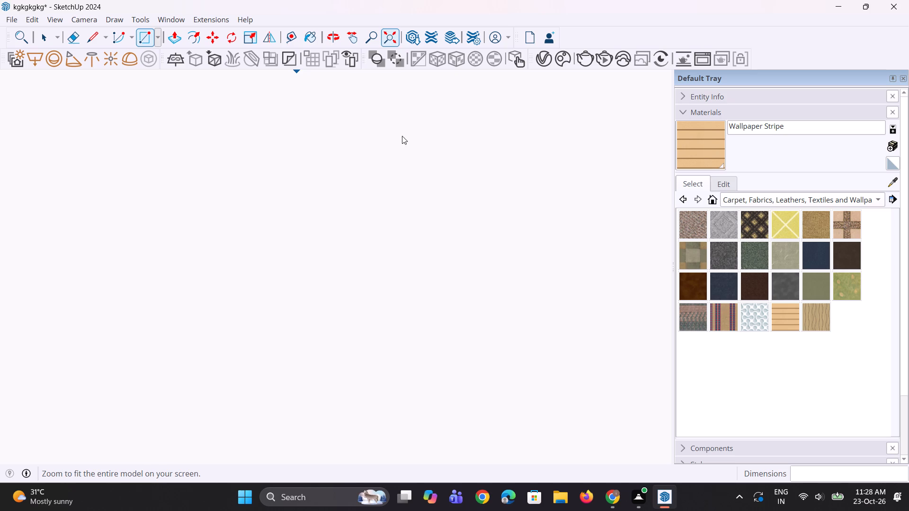
pyautogui.scroll(11, 142, 216)
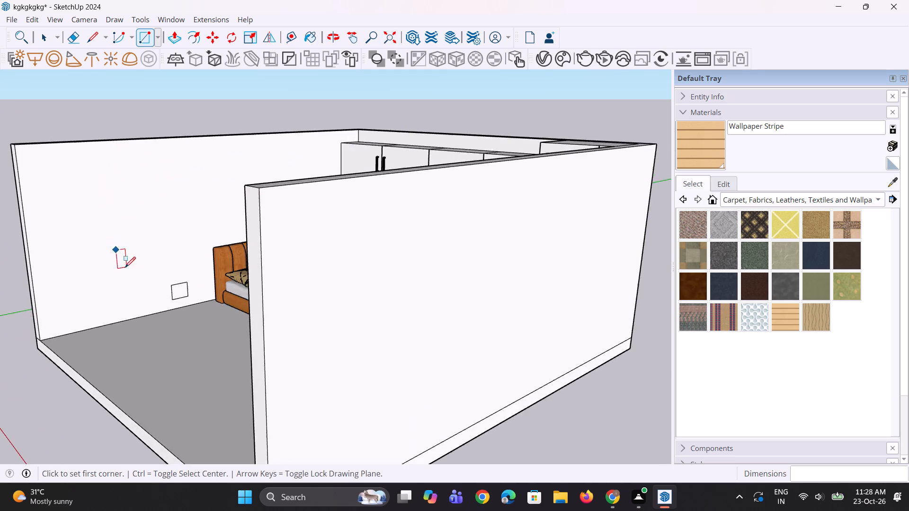
pyautogui.scroll(2, 125, 267)
pyautogui.press('space')
pyautogui.scroll(1, 211, 296)
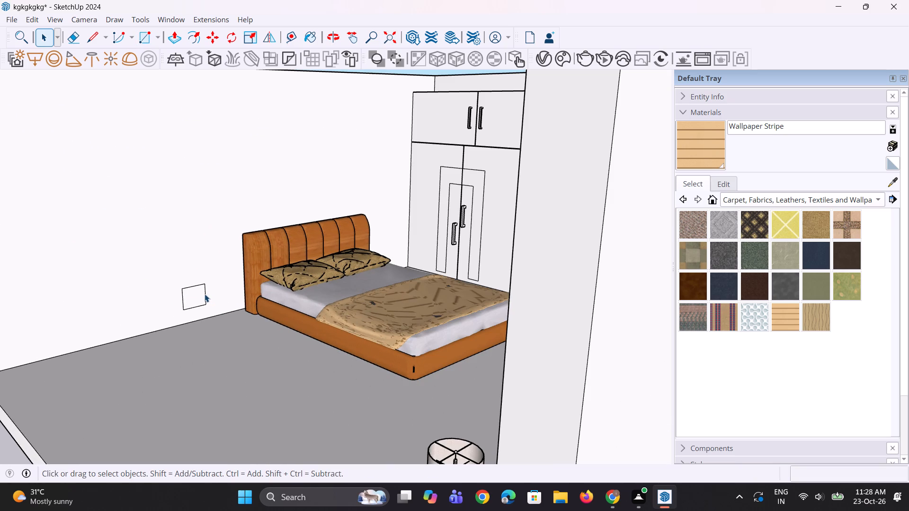
pyautogui.click(205, 294)
pyautogui.scroll(5, 208, 304)
pyautogui.press('m')
pyautogui.scroll(1, 203, 309)
pyautogui.click(205, 307)
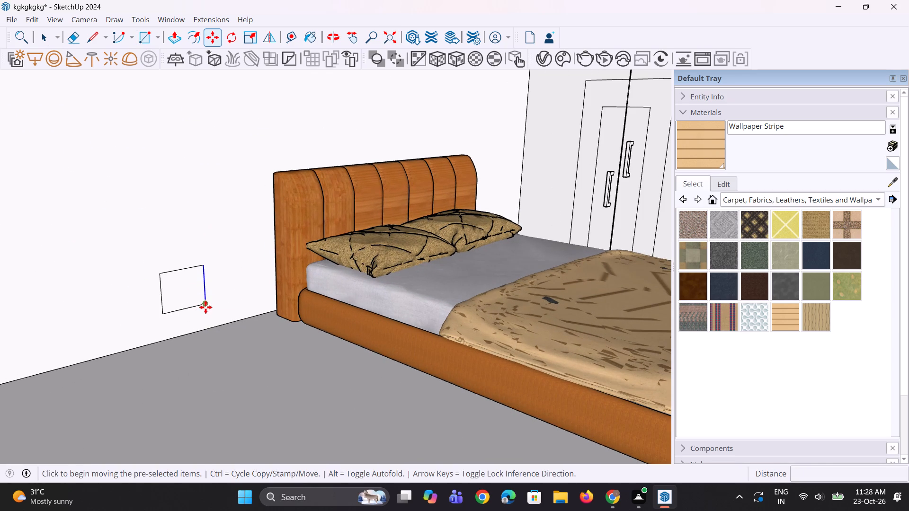
pyautogui.click(243, 293)
pyautogui.press('space')
# Widen the wall rectangle by moving its vertical edge farthest from the bed outward 6".
pyautogui.moveTo(201, 304); pyautogui.dragTo(228, 302, button='middle')
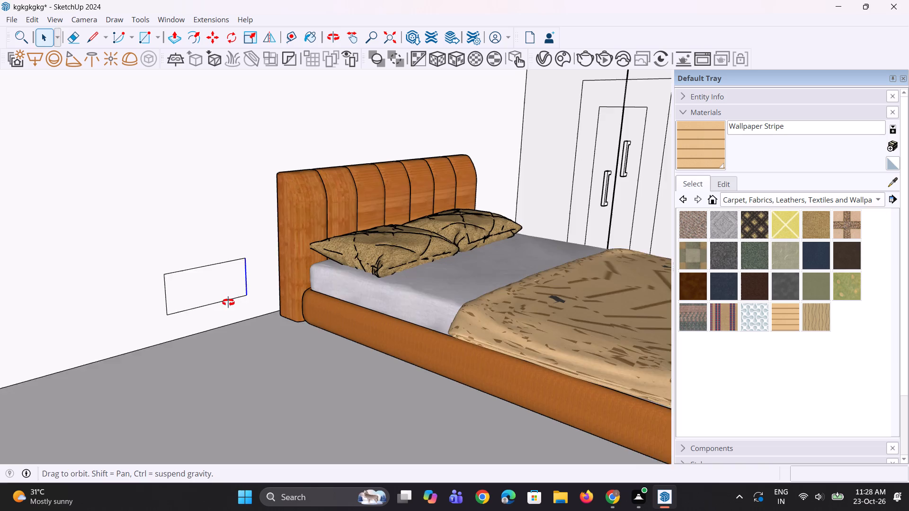
pyautogui.moveTo(228, 302); pyautogui.dragTo(256, 298, button='middle')
pyautogui.click(219, 297)
pyautogui.scroll(2, 218, 317)
pyautogui.press('m')
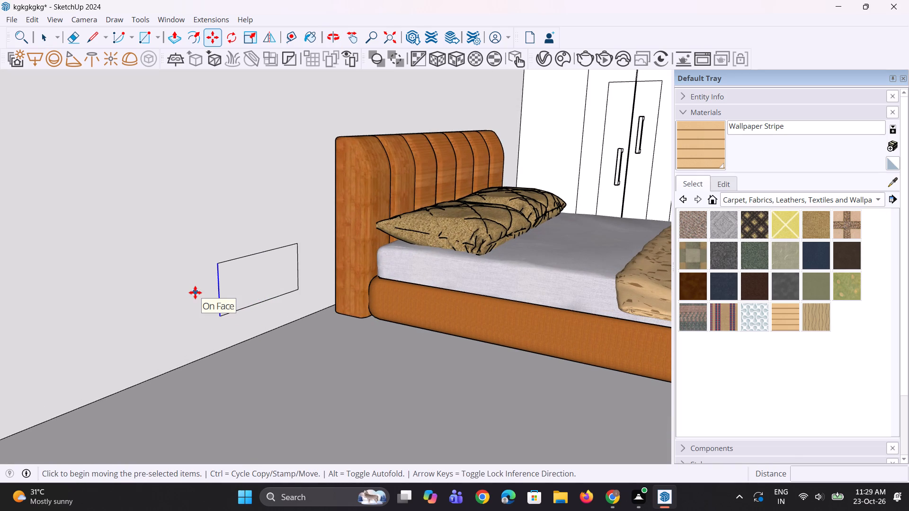
pyautogui.click(221, 318)
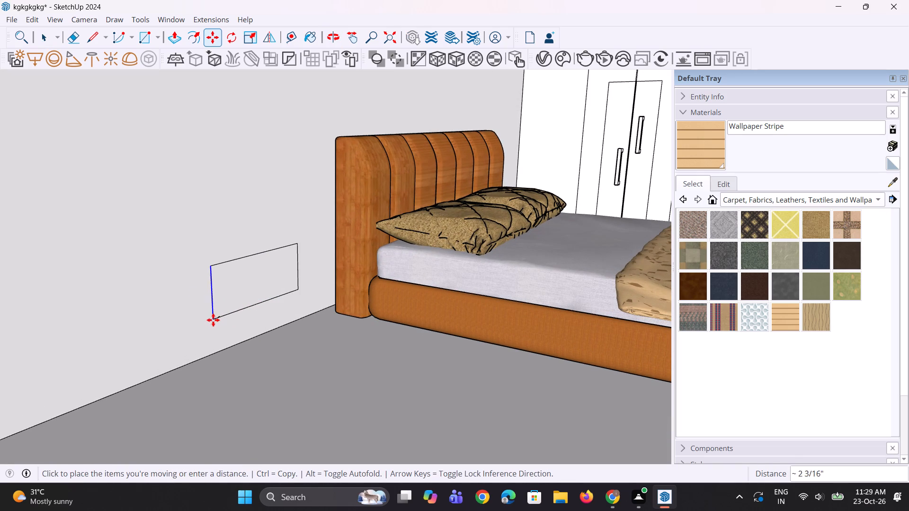
pyautogui.click(203, 328)
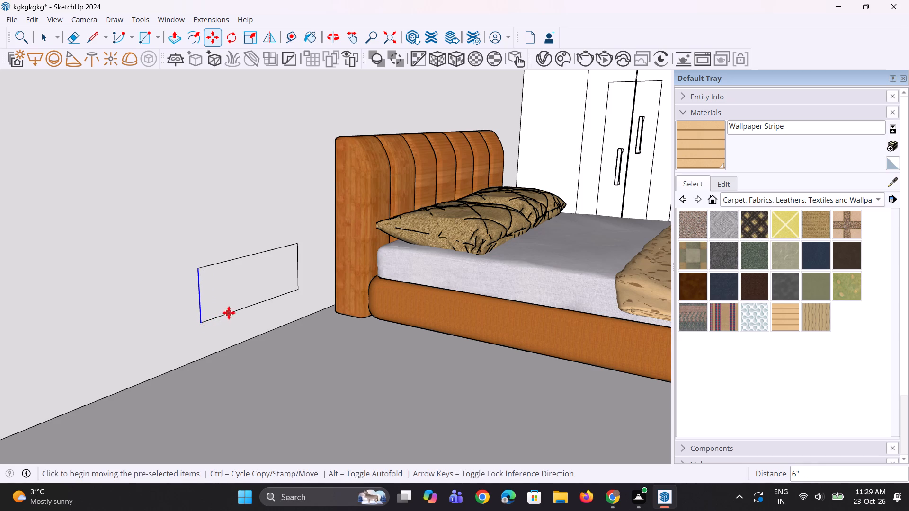
# Push/pull the wall rectangle out into the room about 1' 3 5/8" to form a floating bedside box.
pyautogui.press('p')
pyautogui.click(228, 284)
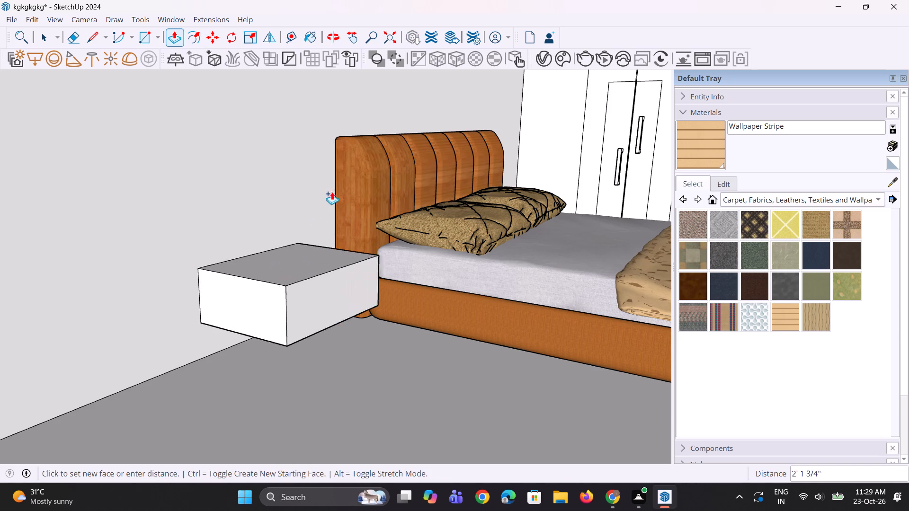
pyautogui.click(375, 185)
# Lower the bedside box's top face by about 3 13/16".
pyautogui.moveTo(337, 259); pyautogui.dragTo(308, 267, button='middle')
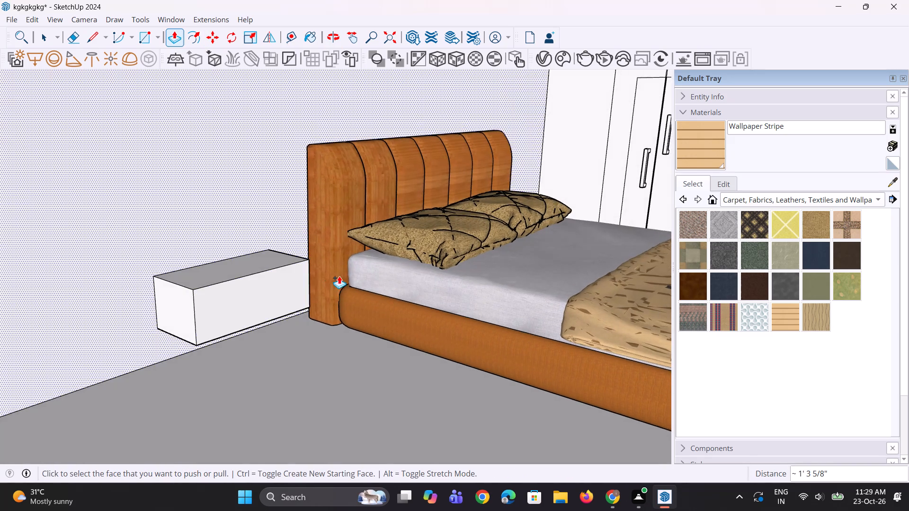
pyautogui.scroll(-4, 340, 277)
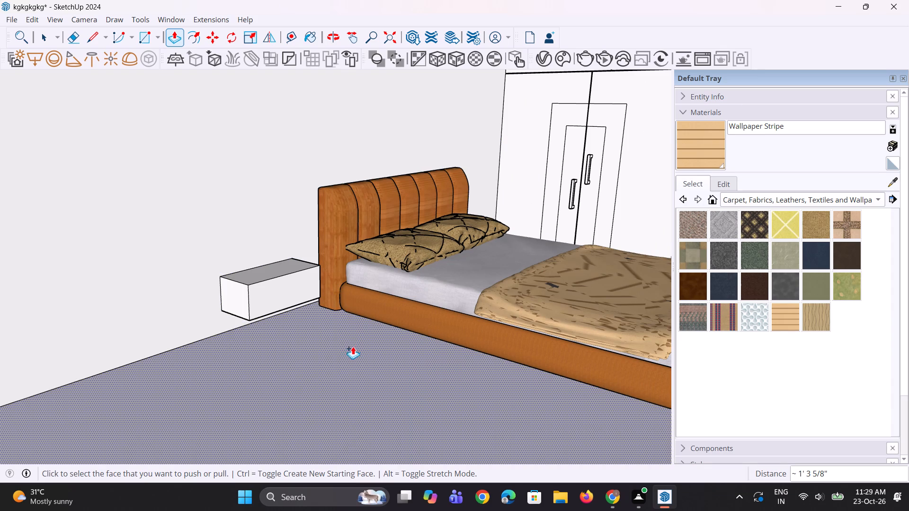
pyautogui.scroll(-2, 353, 347)
pyautogui.moveTo(349, 348); pyautogui.dragTo(361, 345, button='middle')
pyautogui.scroll(4, 335, 282)
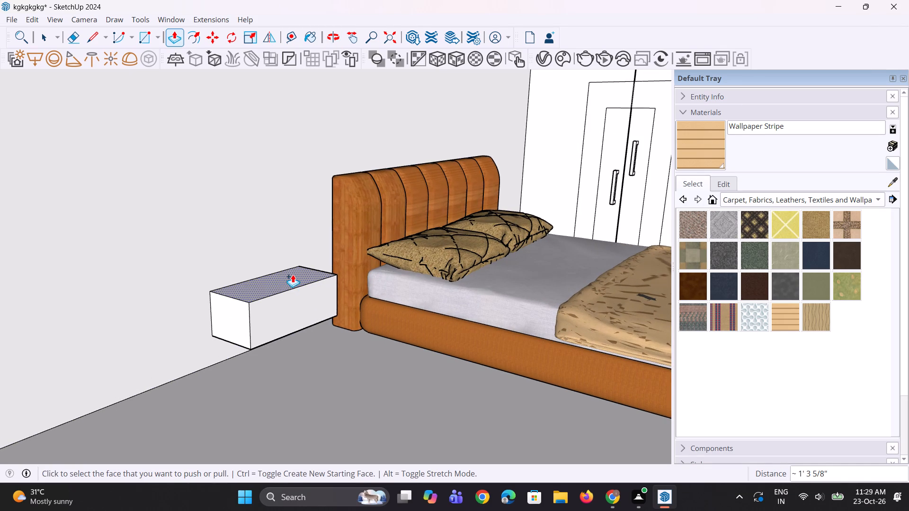
pyautogui.click(293, 278)
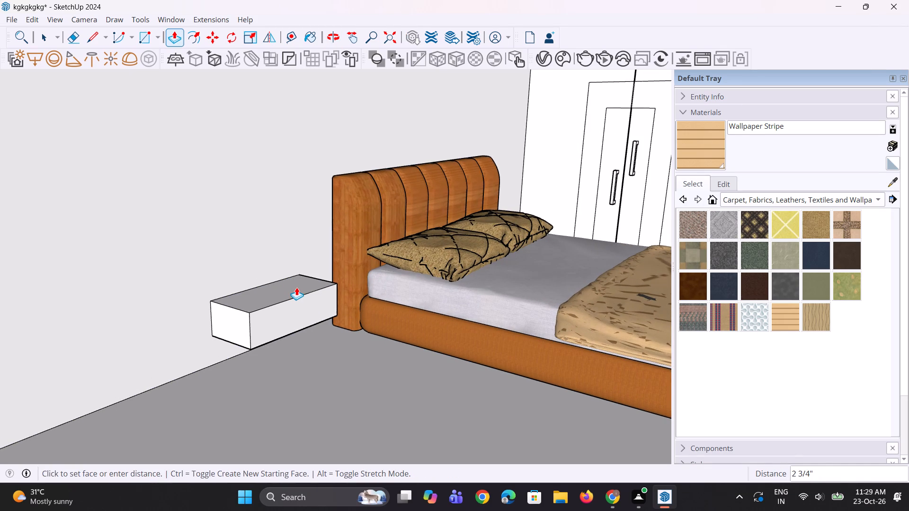
pyautogui.click(298, 291)
# Push/pull the underside of the bedside box slightly down toward the floor.
pyautogui.moveTo(281, 337); pyautogui.dragTo(293, 283, button='middle')
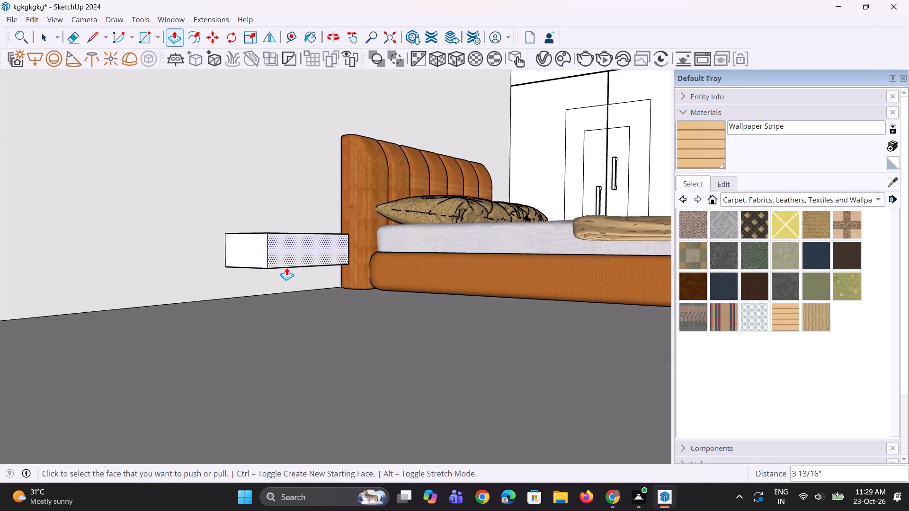
pyautogui.scroll(5, 286, 267)
pyautogui.moveTo(276, 269); pyautogui.dragTo(277, 235, button='middle')
pyautogui.moveTo(273, 234); pyautogui.dragTo(265, 304, button='middle')
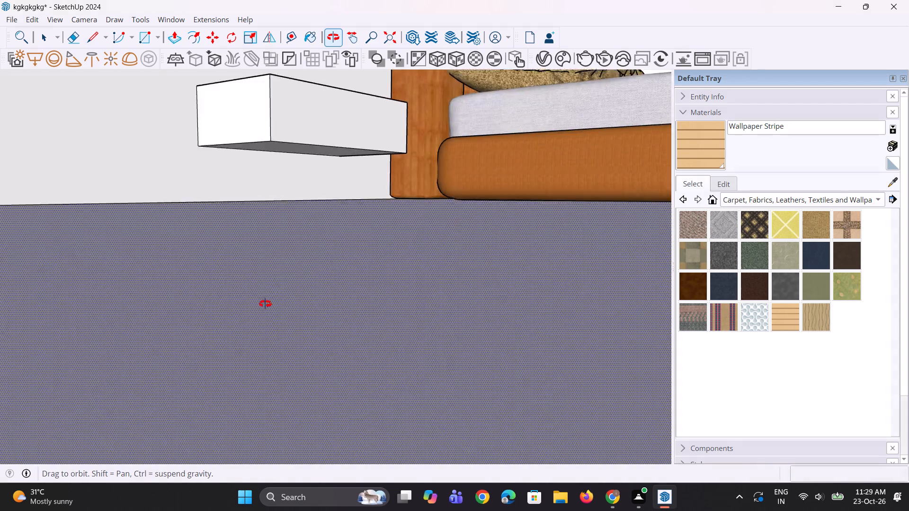
pyautogui.moveTo(265, 304); pyautogui.dragTo(264, 320, button='middle')
pyautogui.moveTo(269, 313); pyautogui.dragTo(274, 302, button='middle')
pyautogui.scroll(3, 252, 150)
pyautogui.scroll(2, 272, 86)
pyautogui.click(273, 88)
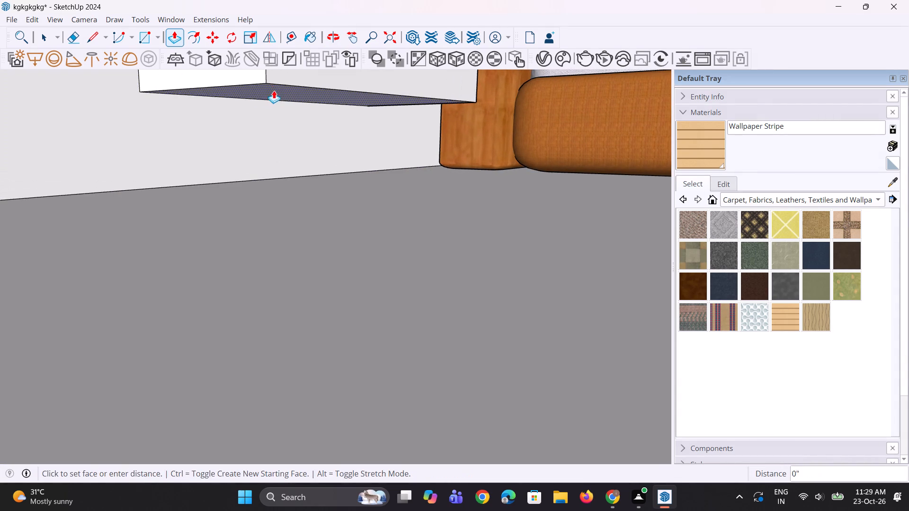
pyautogui.click(275, 96)
# Pull the bedside box's top face up 2 1/16" as a new starting face to add a separate top slab.
pyautogui.scroll(-13, 294, 294)
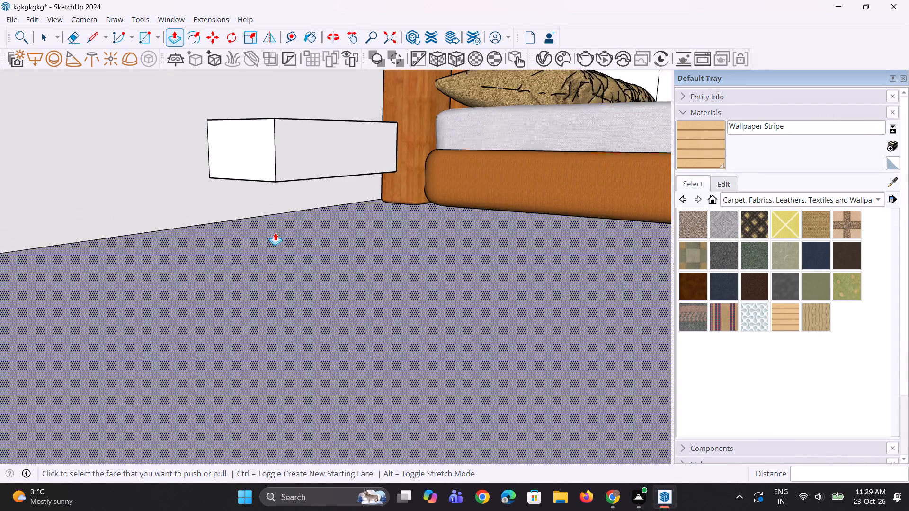
pyautogui.moveTo(285, 201); pyautogui.dragTo(282, 259, button='middle')
pyautogui.click(296, 162)
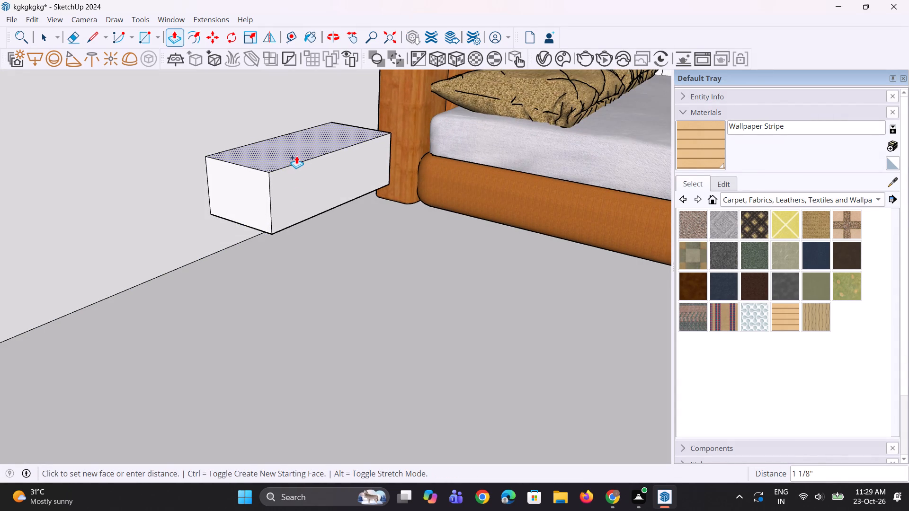
pyautogui.click(300, 150)
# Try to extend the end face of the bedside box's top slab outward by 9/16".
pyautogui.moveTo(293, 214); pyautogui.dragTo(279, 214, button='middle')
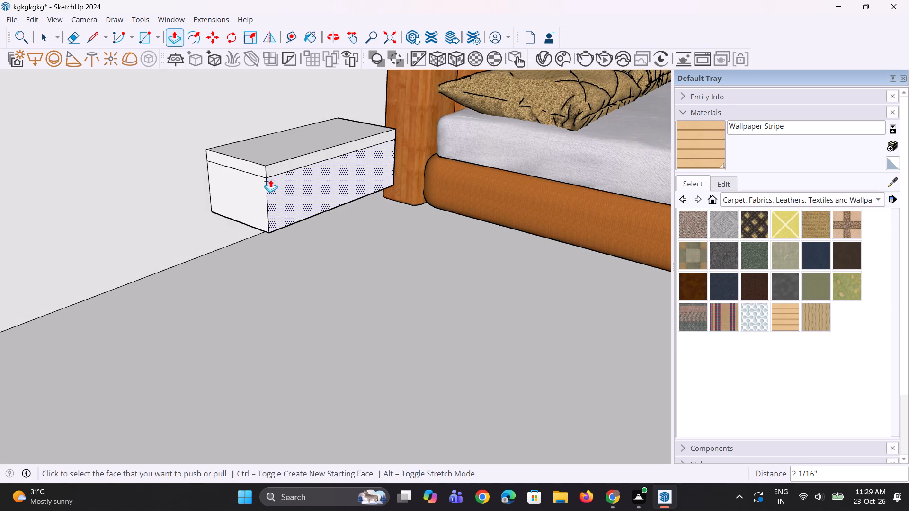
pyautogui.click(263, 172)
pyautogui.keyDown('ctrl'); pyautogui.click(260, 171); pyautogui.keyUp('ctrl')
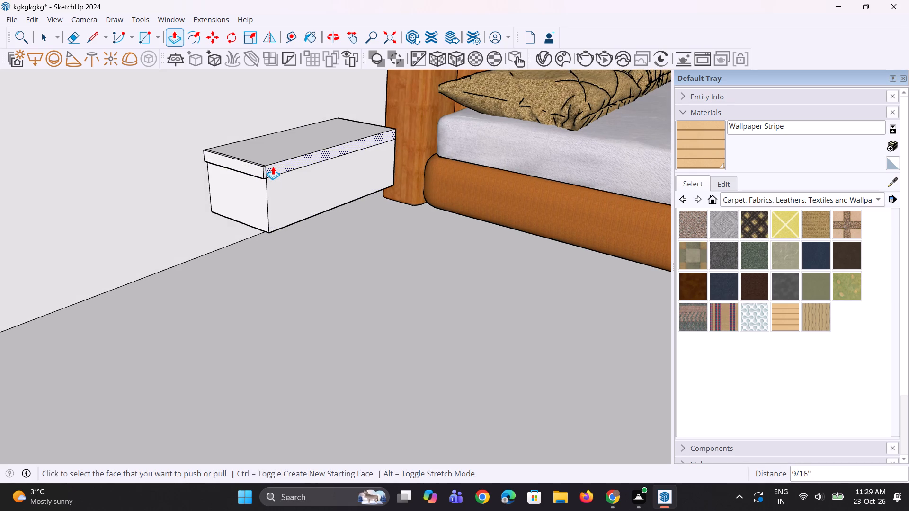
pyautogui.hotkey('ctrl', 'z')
# Save the bedroom model.
pyautogui.hotkey('ctrl', 's')
pyautogui.hotkey('ctrl', 'x')
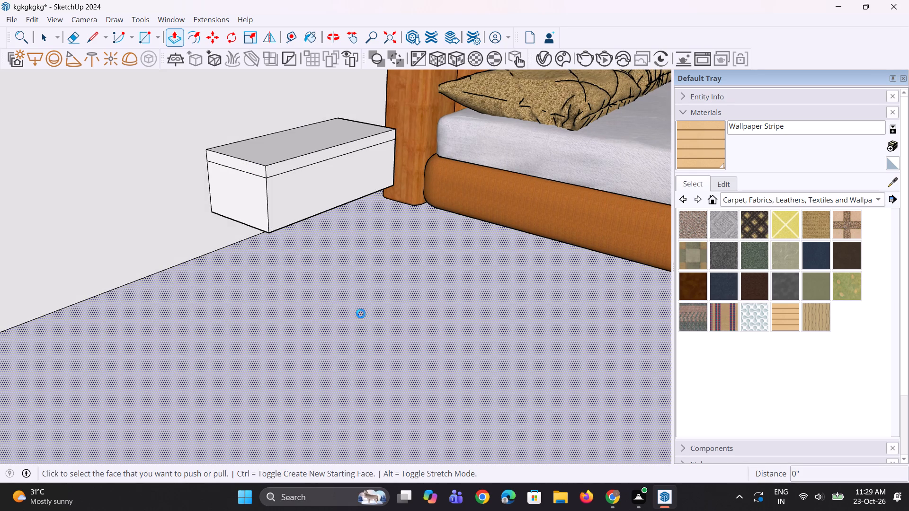
# Switch to the Fuji window.
pyautogui.click(644, 498)
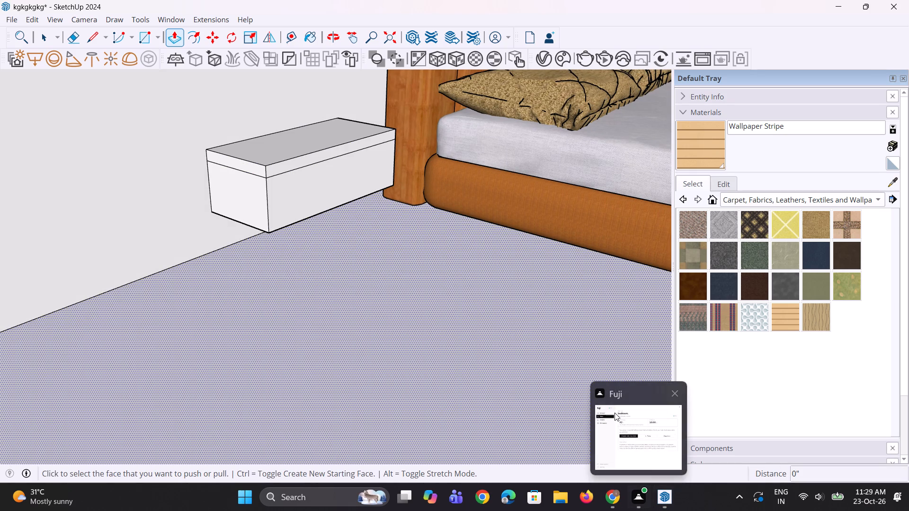
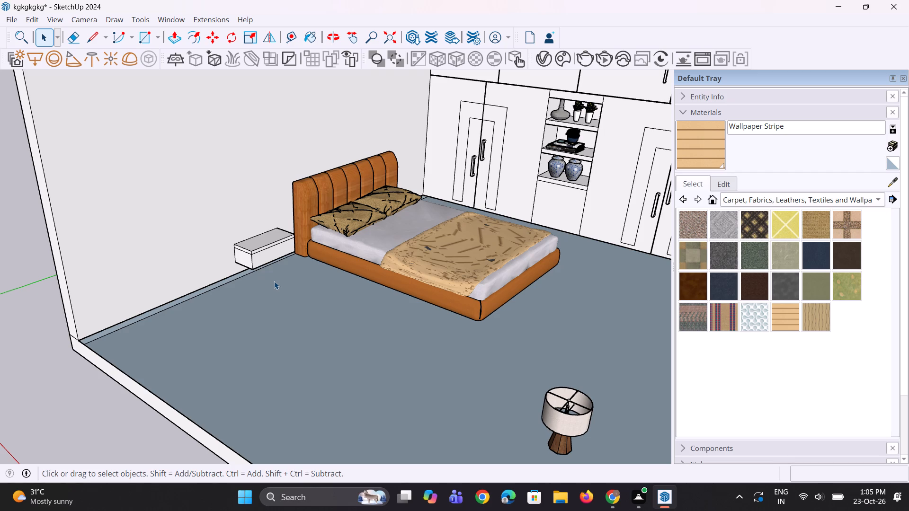
# Move the table lamp from the open floor onto the top of the floating bedside table beside the headboard.
pyautogui.press('space')
pyautogui.press('space')
pyautogui.scroll(2, 275, 311)
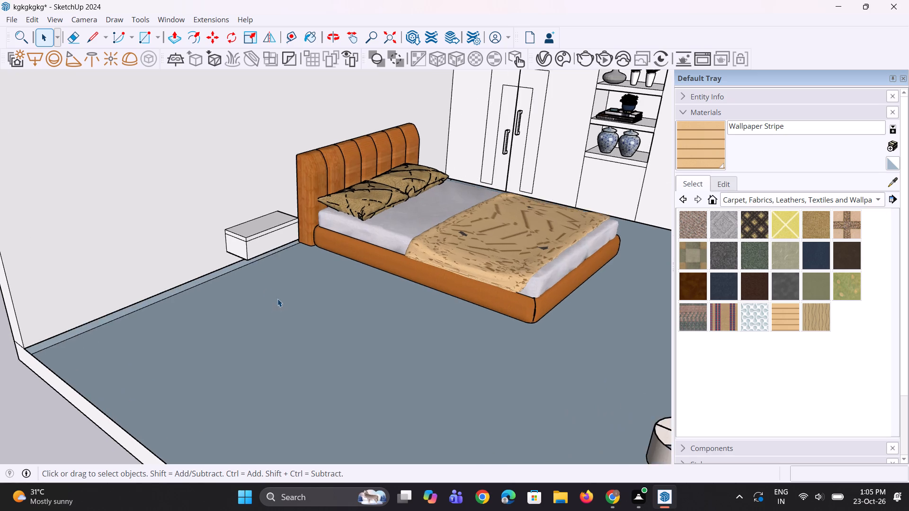
pyautogui.scroll(1, 277, 299)
pyautogui.moveTo(277, 299); pyautogui.dragTo(273, 286, button='middle')
pyautogui.scroll(-4, 366, 363)
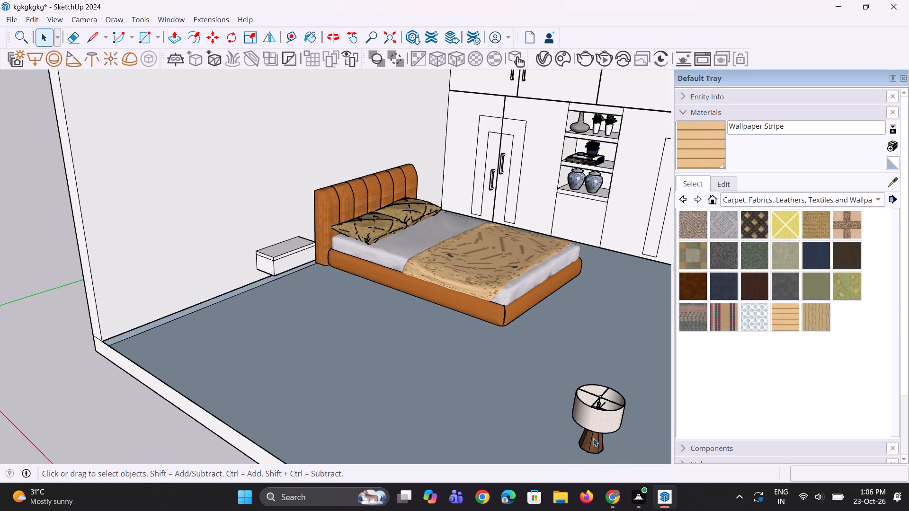
pyautogui.click(593, 438)
pyautogui.scroll(1, 596, 447)
pyautogui.press('m')
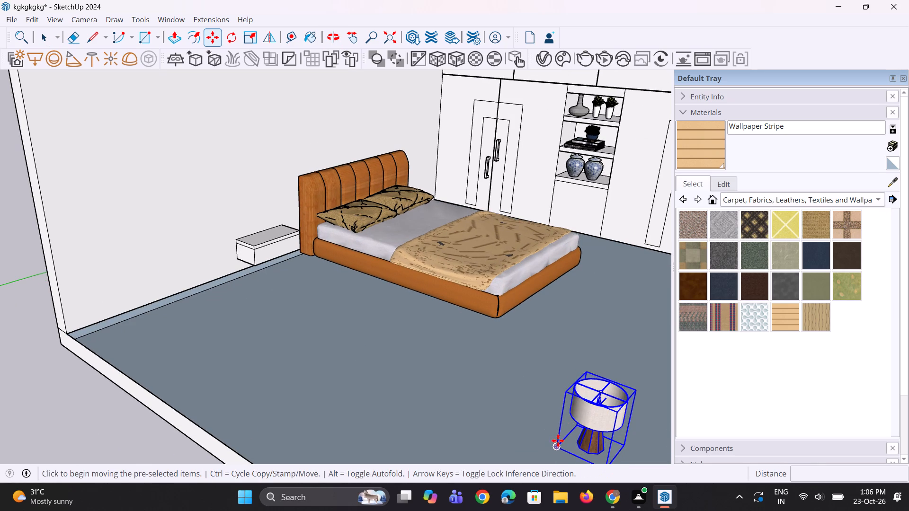
pyautogui.click(558, 444)
pyautogui.scroll(2, 283, 244)
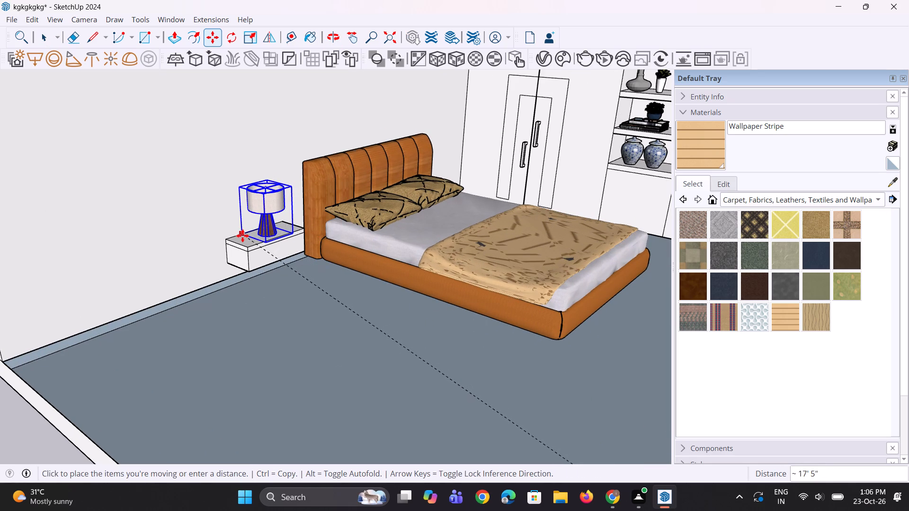
pyautogui.click(242, 236)
pyautogui.moveTo(316, 273); pyautogui.dragTo(362, 285, button='middle')
pyautogui.press('space')
pyautogui.press('space')
pyautogui.press('space')
pyautogui.scroll(1, 319, 238)
pyautogui.scroll(-3, 325, 286)
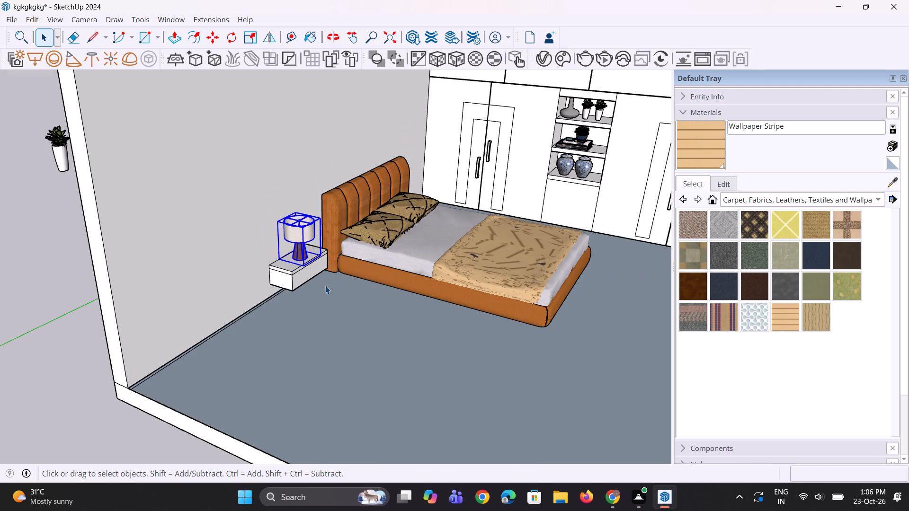
pyautogui.click(73, 375)
# Shift the table lamp slightly on the bedside table's top to adjust its placement, and deselect it.
pyautogui.moveTo(223, 381); pyautogui.dragTo(301, 395, button='middle')
pyautogui.scroll(4, 348, 247)
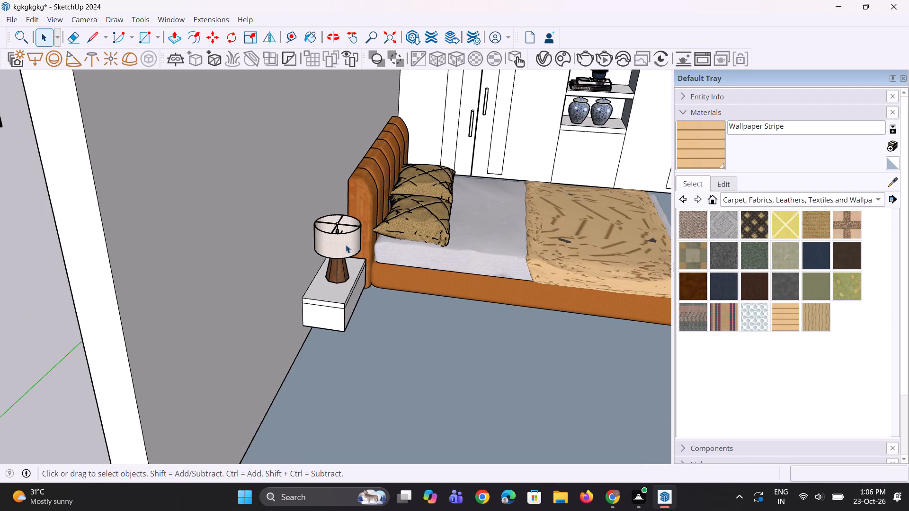
pyautogui.moveTo(345, 289); pyautogui.dragTo(330, 287, button='middle')
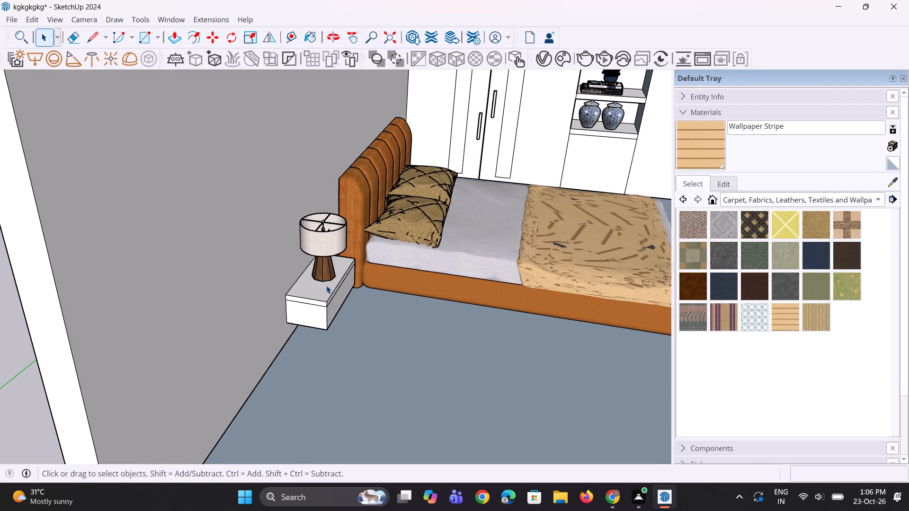
pyautogui.scroll(-1, 326, 285)
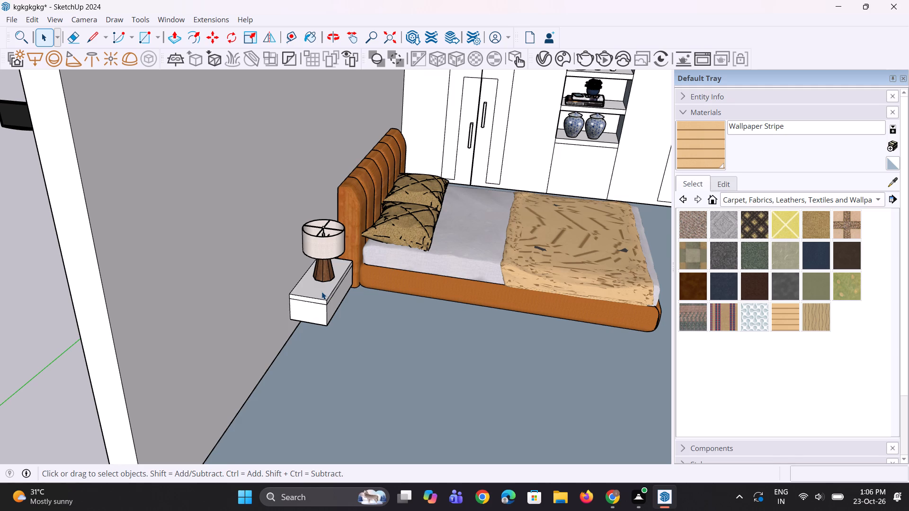
pyautogui.scroll(-3, 321, 291)
pyautogui.moveTo(321, 291); pyautogui.dragTo(130, 284, button='middle')
pyautogui.scroll(2, 203, 238)
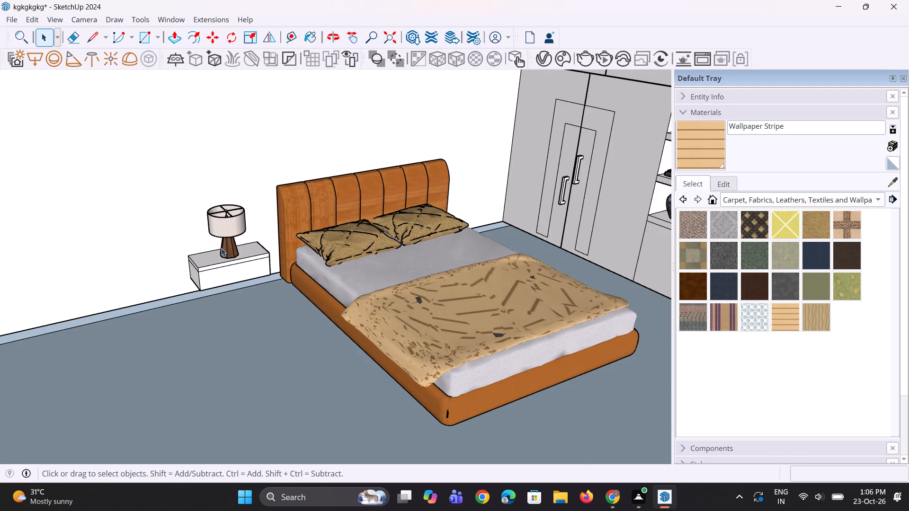
pyautogui.click(225, 249)
pyautogui.scroll(4, 225, 249)
pyautogui.press('m')
pyautogui.click(231, 251)
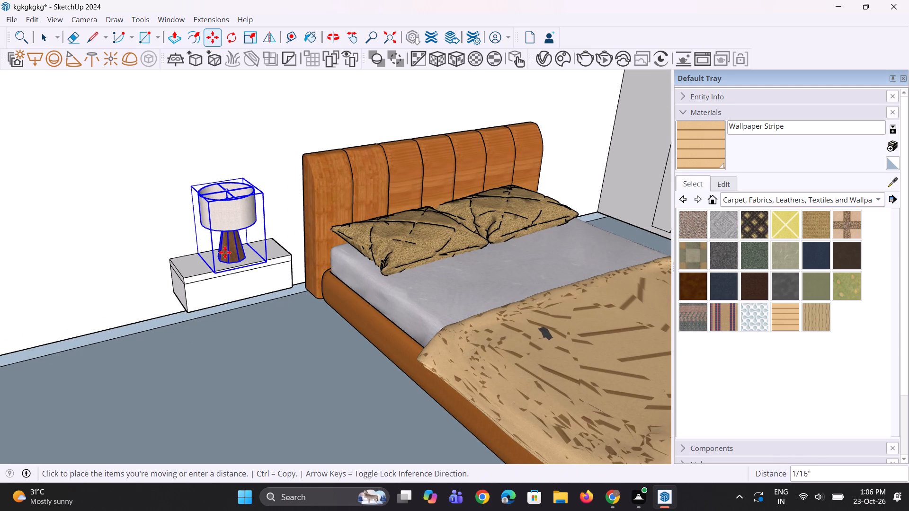
pyautogui.click(218, 256)
pyautogui.scroll(-8, 268, 256)
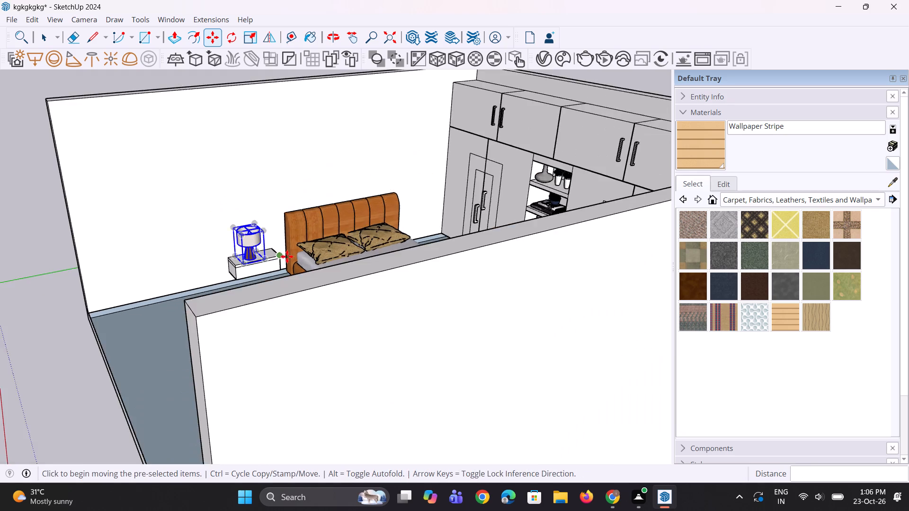
pyautogui.scroll(-3, 287, 256)
pyautogui.press('space')
pyautogui.press('space')
pyautogui.click(19, 316)
# Push the open end of the wall facing the headboard wall back by 2' 8 13/16".
pyautogui.scroll(-4, 167, 319)
pyautogui.moveTo(168, 374); pyautogui.dragTo(265, 344, button='middle')
pyautogui.scroll(2, 311, 414)
pyautogui.press('p')
pyautogui.scroll(2, 324, 418)
pyautogui.click(343, 392)
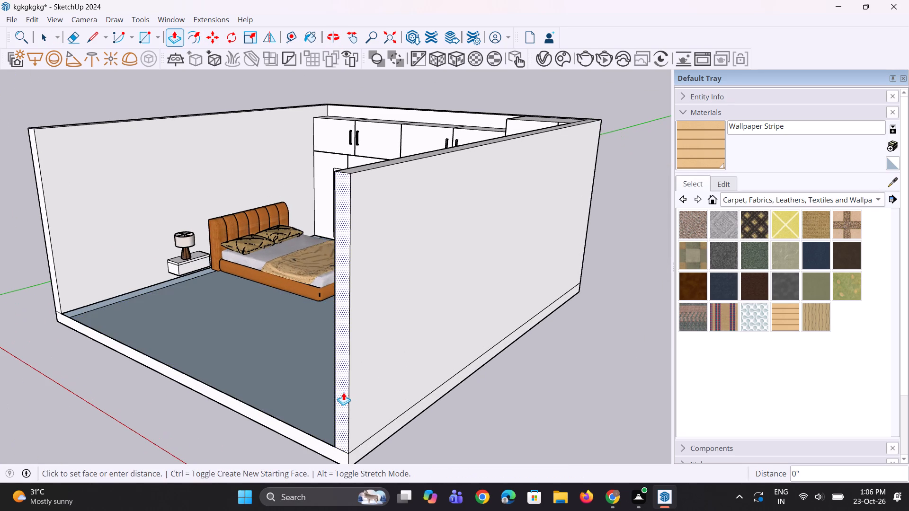
pyautogui.click(378, 361)
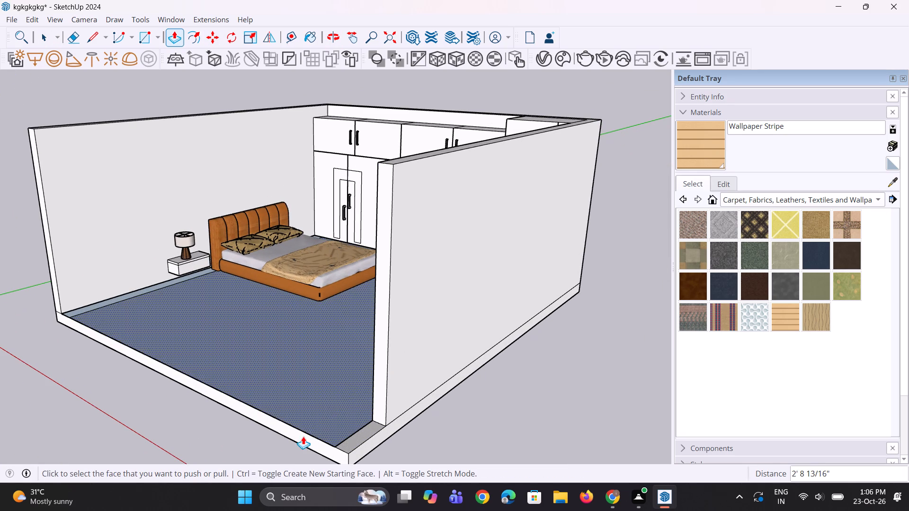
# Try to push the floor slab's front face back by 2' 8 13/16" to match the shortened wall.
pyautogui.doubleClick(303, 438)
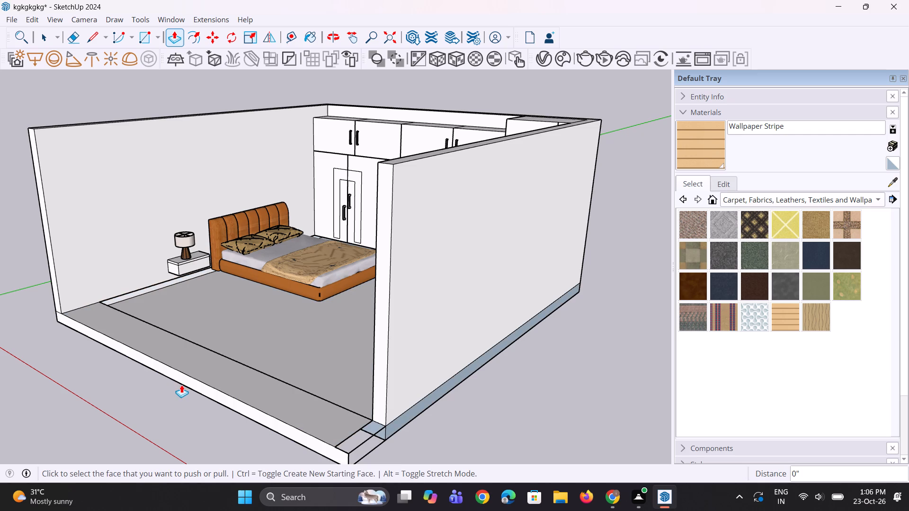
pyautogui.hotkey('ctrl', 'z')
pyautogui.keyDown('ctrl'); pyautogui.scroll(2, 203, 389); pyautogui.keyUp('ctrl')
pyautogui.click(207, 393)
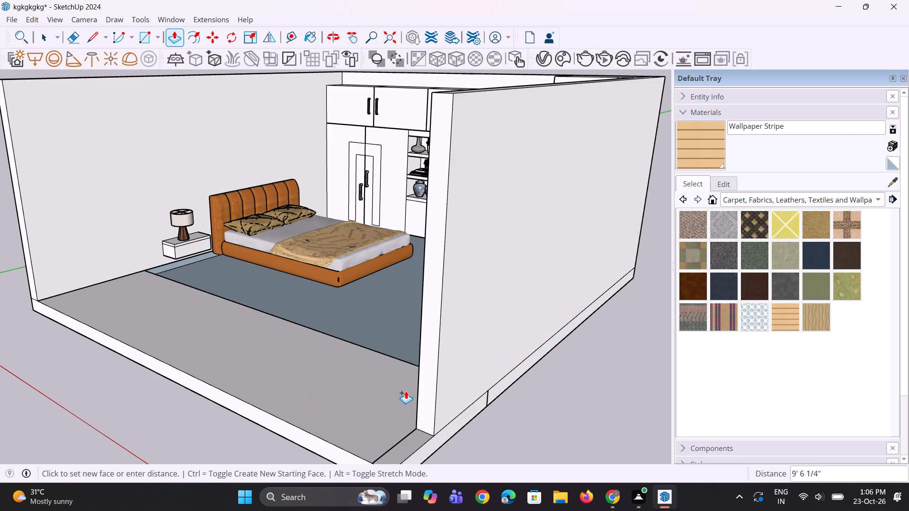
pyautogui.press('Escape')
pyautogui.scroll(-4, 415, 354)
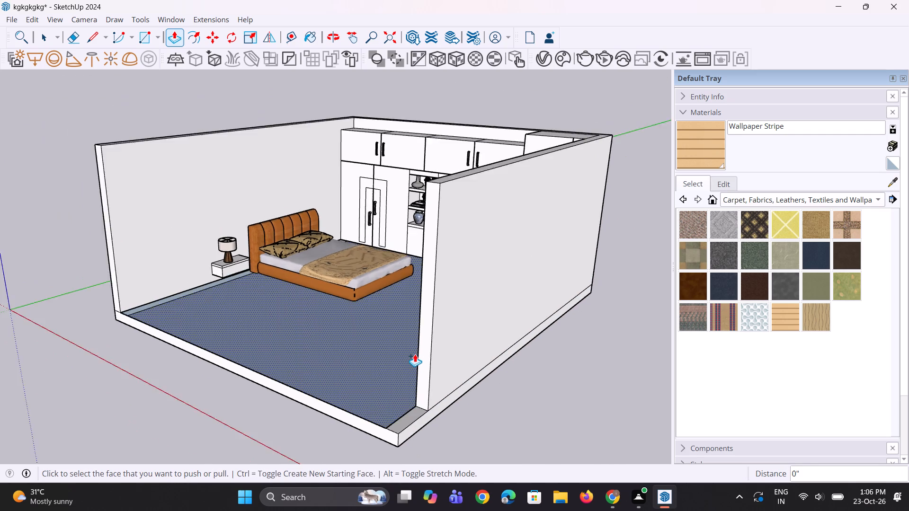
# Push the open end of the headboard wall back 2' 8 13/16" to align with the opposite wall's end.
pyautogui.moveTo(275, 397); pyautogui.dragTo(343, 416, button='middle')
pyautogui.press('n')
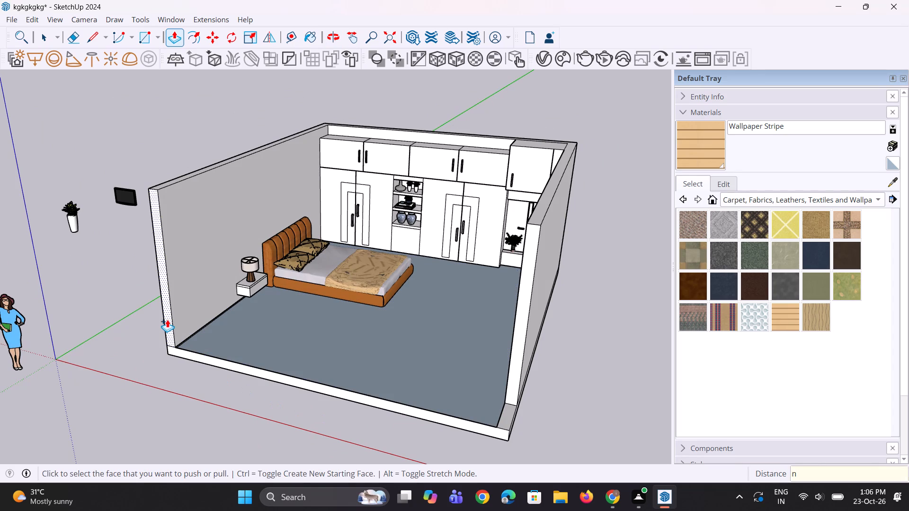
pyautogui.doubleClick(167, 319)
pyautogui.hotkey('ctrl', 'z')
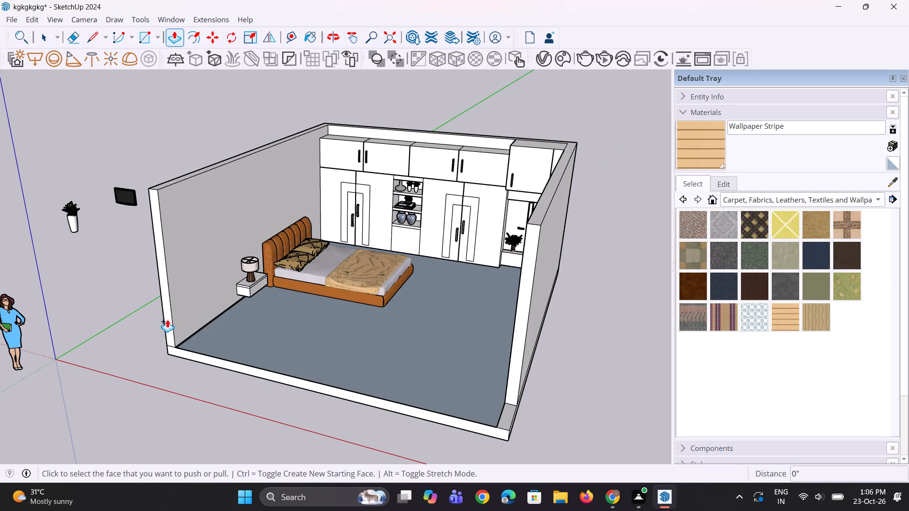
pyautogui.click(170, 313)
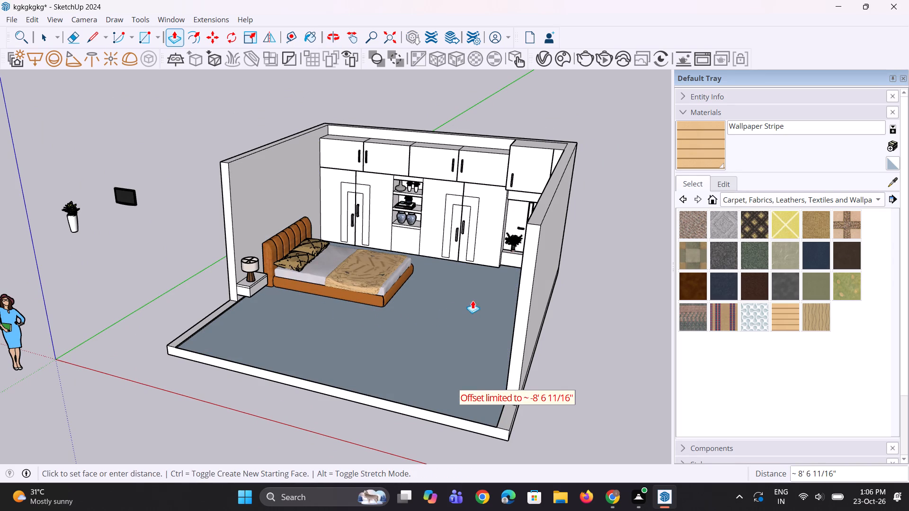
pyautogui.click(521, 314)
# Erase the edge separating the floor from the exposed base strip in front of the headboard wall's end.
pyautogui.scroll(2, 160, 356)
pyautogui.moveTo(156, 352); pyautogui.dragTo(187, 375, button='middle')
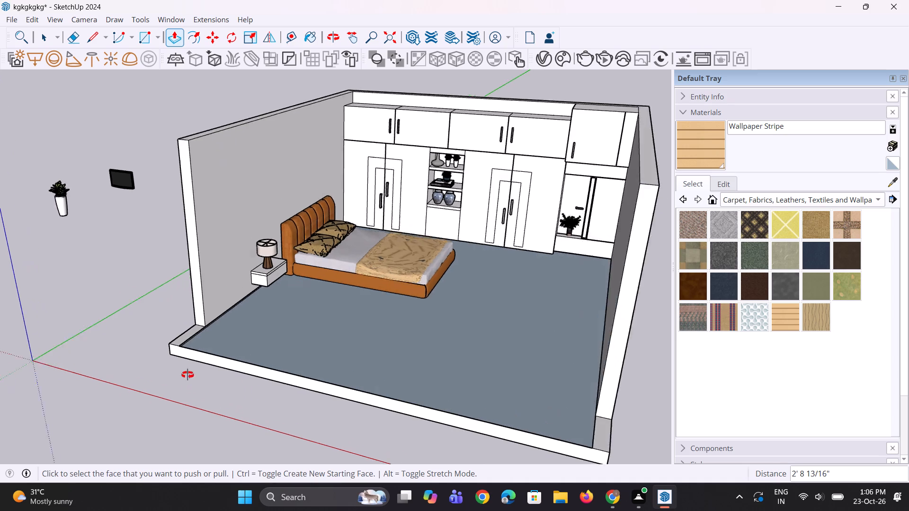
pyautogui.moveTo(187, 375); pyautogui.dragTo(261, 377, button='middle')
pyautogui.scroll(10, 267, 378)
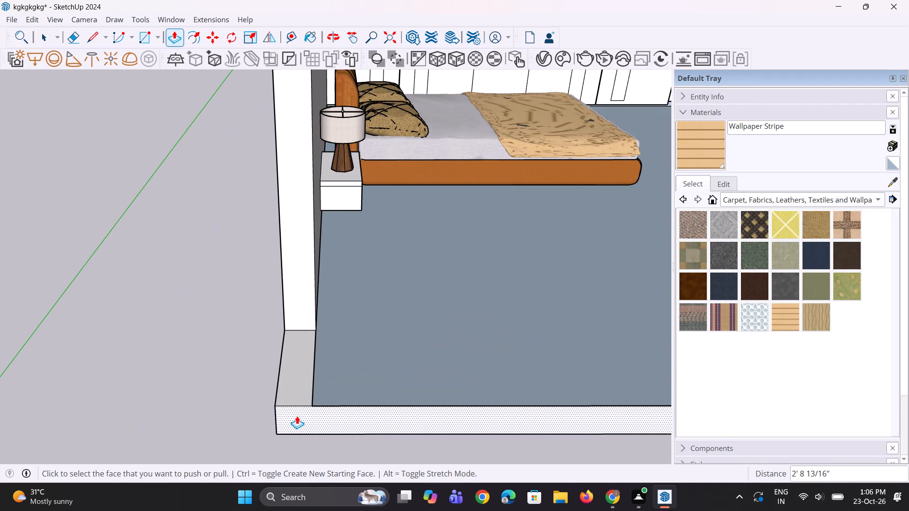
pyautogui.press('e')
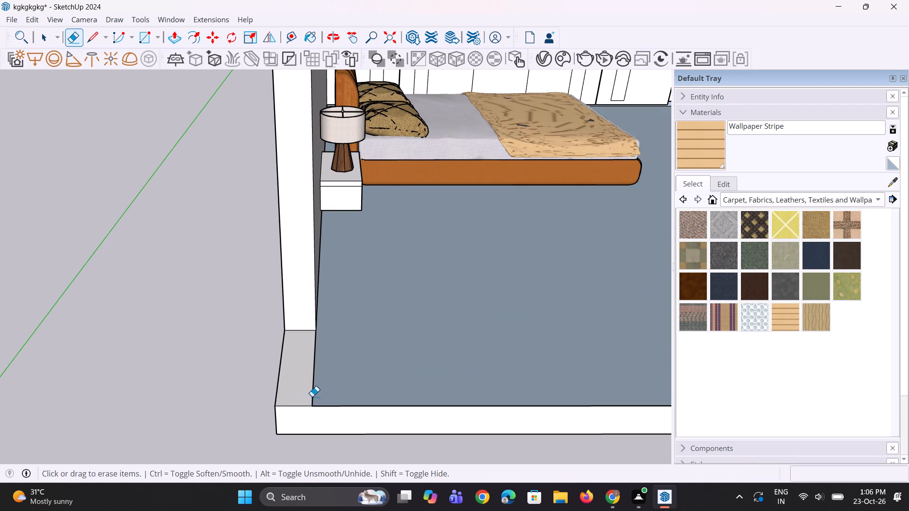
pyautogui.click(312, 396)
# Push the floor slab's front face back 2' 8 13/16", flush with the end of the headboard wall.
pyautogui.scroll(-4, 213, 385)
pyautogui.moveTo(216, 422); pyautogui.dragTo(264, 400, button='middle')
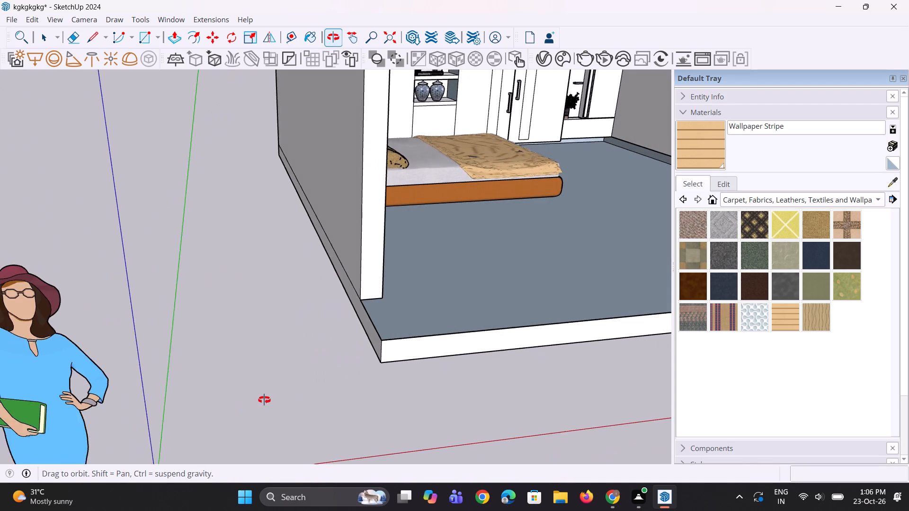
pyautogui.moveTo(264, 400); pyautogui.dragTo(273, 401, button='middle')
pyautogui.press('p')
pyautogui.click(466, 352)
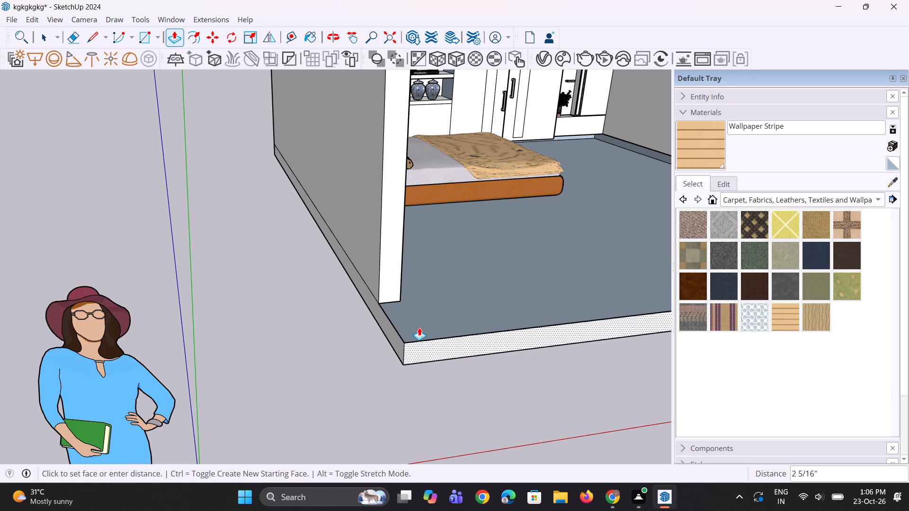
pyautogui.click(392, 295)
pyautogui.scroll(-11, 217, 319)
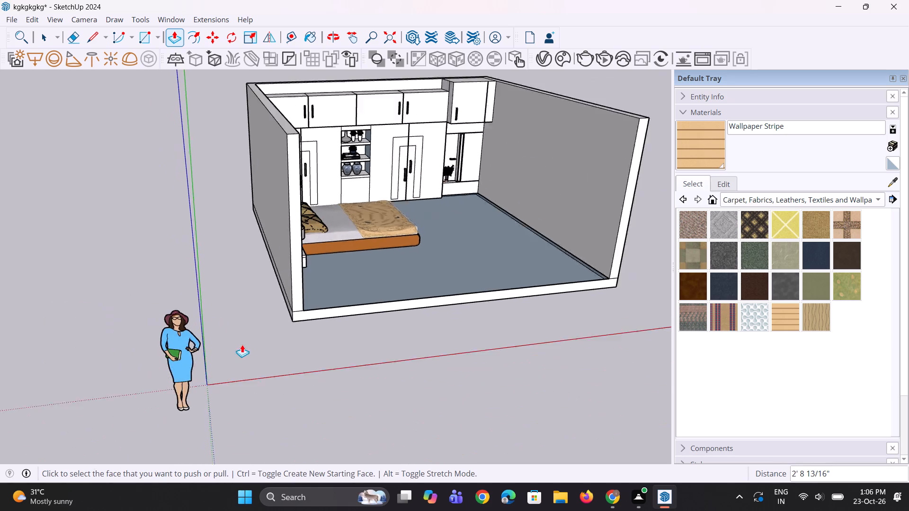
# Push the end of the wall opposite the headboard back by another 2' 8 13/16".
pyautogui.moveTo(454, 333); pyautogui.dragTo(346, 361, button='middle')
pyautogui.scroll(6, 451, 313)
pyautogui.doubleClick(456, 303)
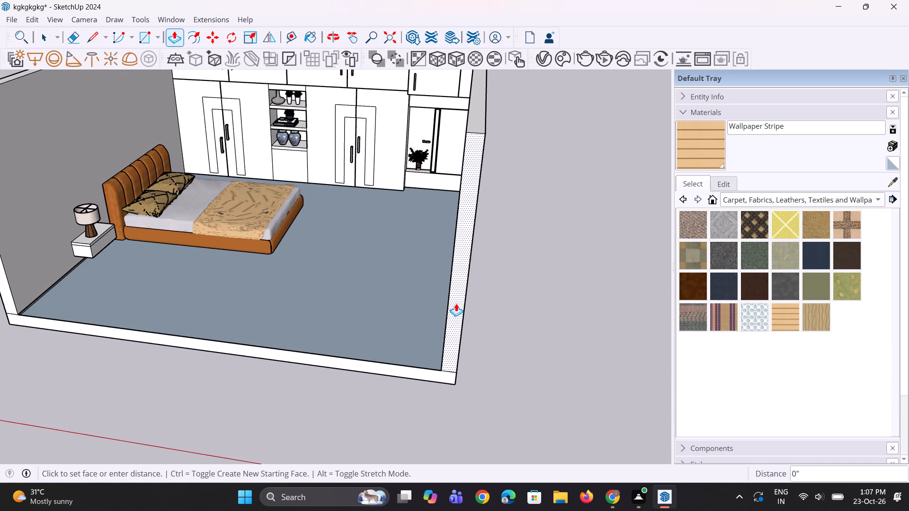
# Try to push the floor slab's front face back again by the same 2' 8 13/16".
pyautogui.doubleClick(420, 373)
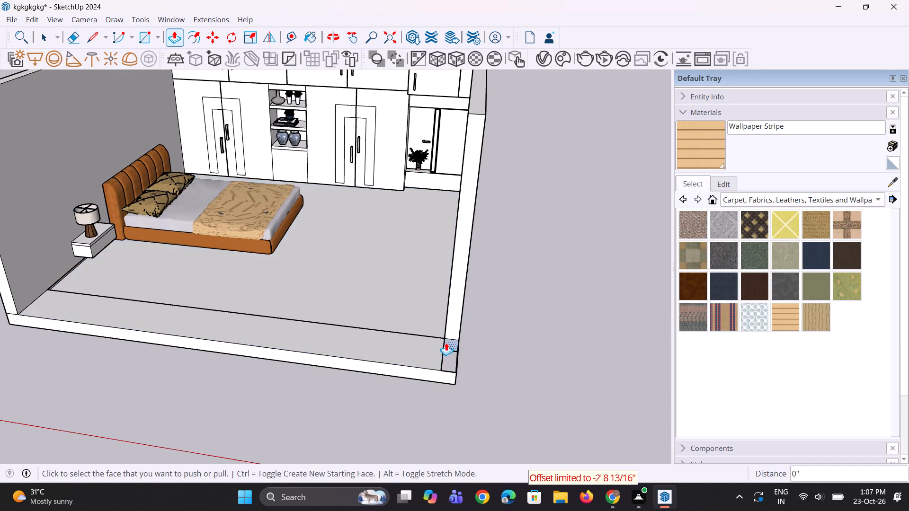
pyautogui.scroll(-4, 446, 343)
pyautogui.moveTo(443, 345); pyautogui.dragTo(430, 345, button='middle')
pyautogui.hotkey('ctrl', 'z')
# Push the headboard wall's end back by another 2' 8 13/16" to match the opposite wall.
pyautogui.scroll(2, 88, 274)
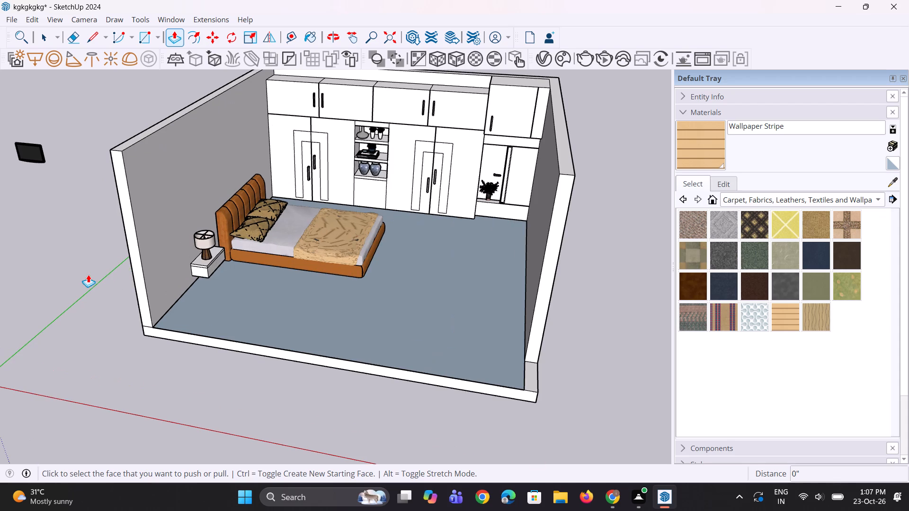
pyautogui.doubleClick(140, 265)
# Erase the edges between the floor and the newly exposed base strip in front of the headboard wall.
pyautogui.moveTo(174, 341); pyautogui.dragTo(201, 348, button='middle')
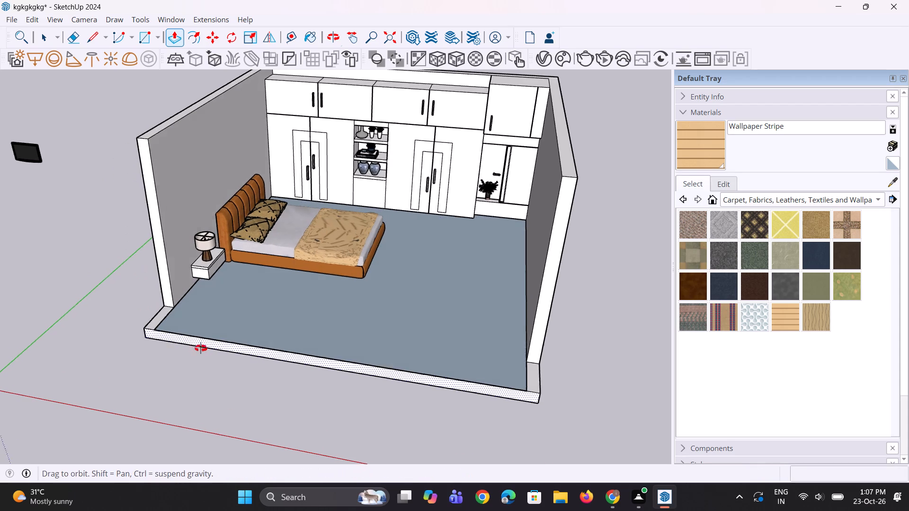
pyautogui.moveTo(201, 348); pyautogui.dragTo(202, 348, button='middle')
pyautogui.press('e')
pyautogui.click(178, 334)
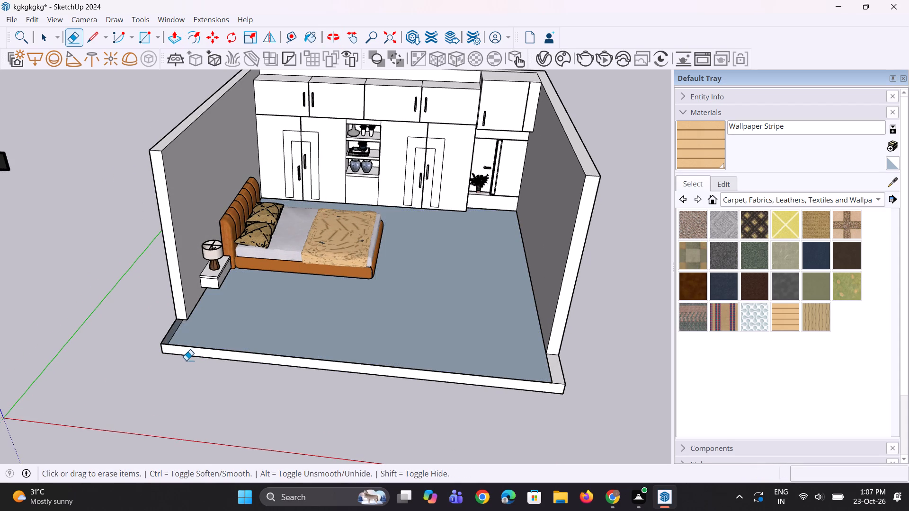
pyautogui.scroll(14, 188, 363)
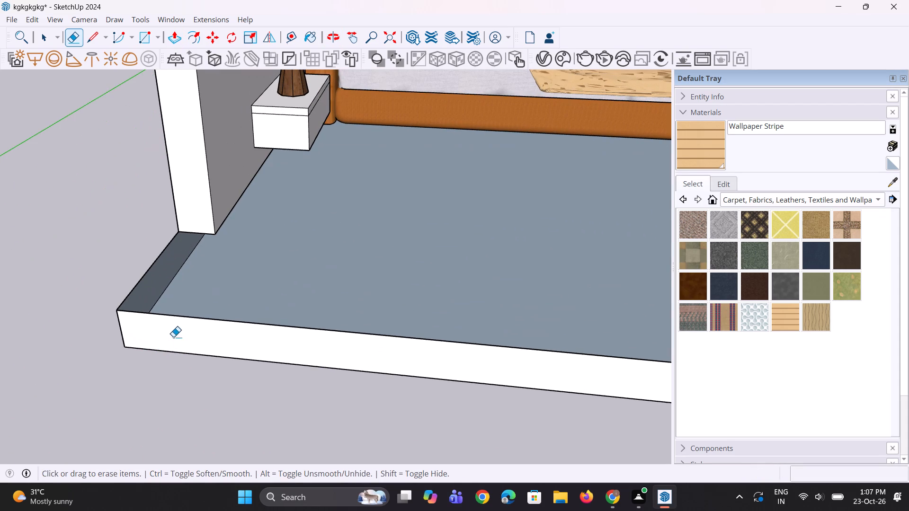
pyautogui.click(162, 295)
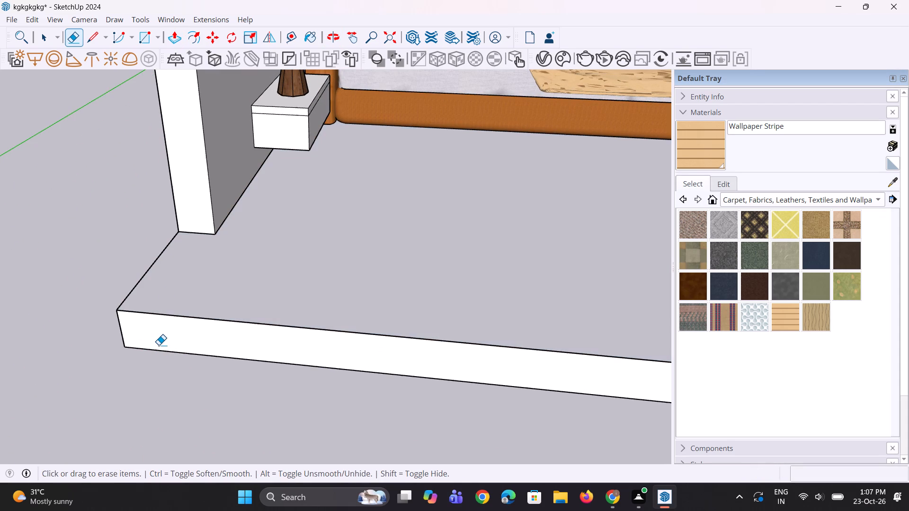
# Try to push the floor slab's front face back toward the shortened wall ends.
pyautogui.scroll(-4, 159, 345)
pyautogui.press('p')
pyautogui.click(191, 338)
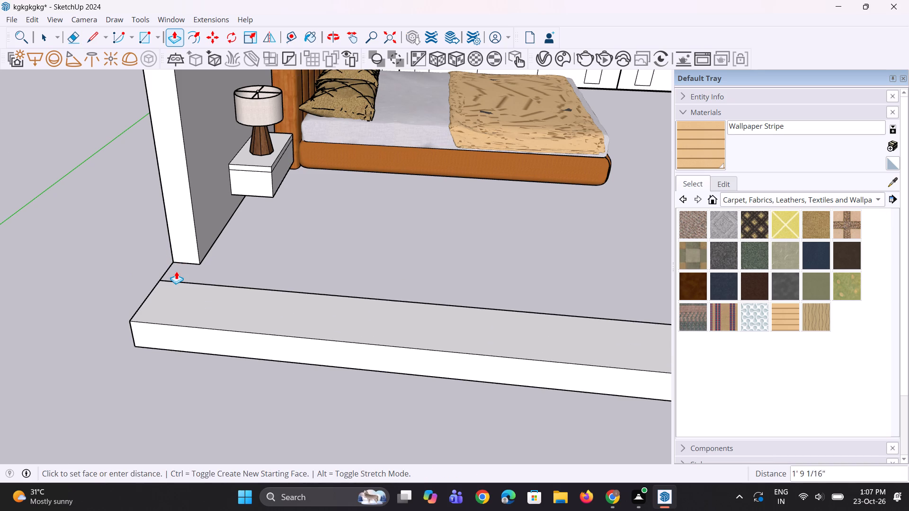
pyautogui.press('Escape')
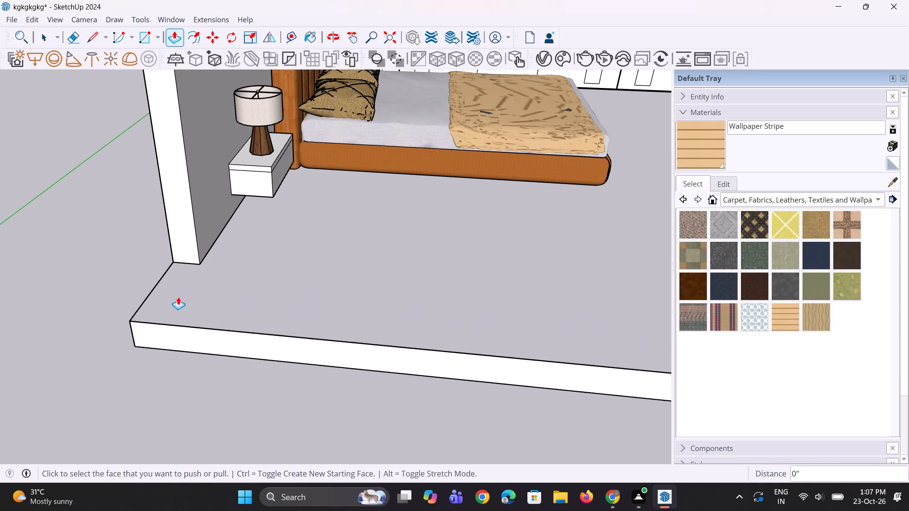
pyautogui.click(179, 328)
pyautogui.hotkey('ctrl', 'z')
# Undo the last floor push and push the floor slab's front face back 2' 8 13/16" to the shortened wall ends.
pyautogui.hotkey('ctrl', 'z')
pyautogui.click(175, 331)
pyautogui.click(183, 243)
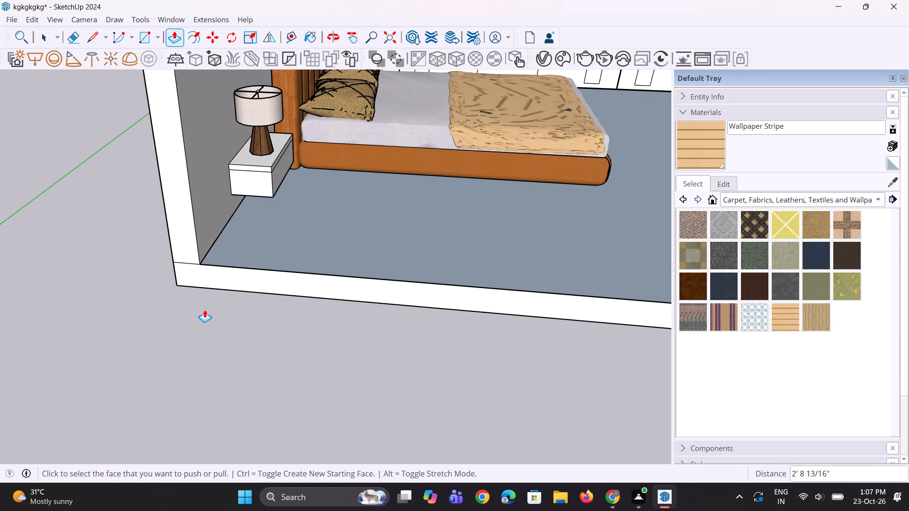
# Examine the shortened room, its bed area and the wardrobe wall from the open front.
pyautogui.scroll(-15, 205, 309)
pyautogui.moveTo(359, 384); pyautogui.dragTo(323, 417, button='middle')
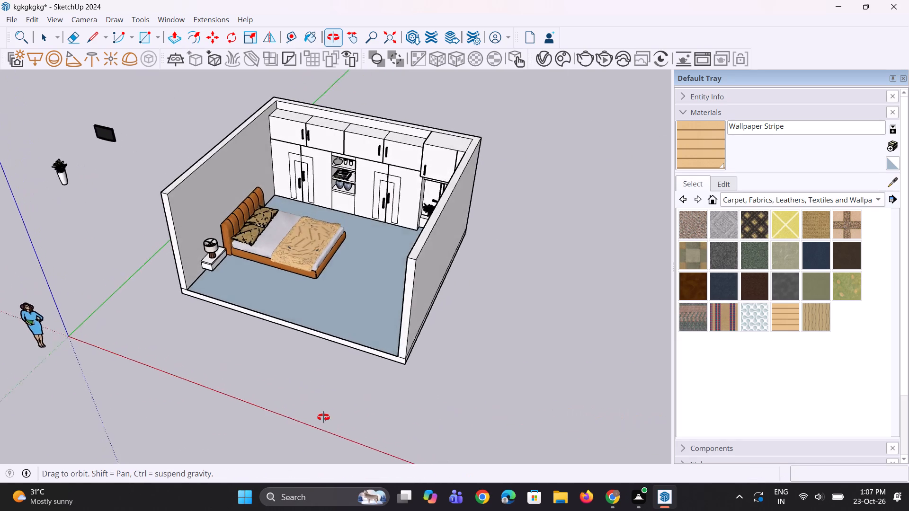
pyautogui.moveTo(323, 417); pyautogui.dragTo(333, 413, button='middle')
pyautogui.scroll(3, 371, 295)
pyautogui.scroll(1, 333, 288)
pyautogui.scroll(-5, 351, 370)
pyautogui.moveTo(361, 345); pyautogui.dragTo(372, 331, button='middle')
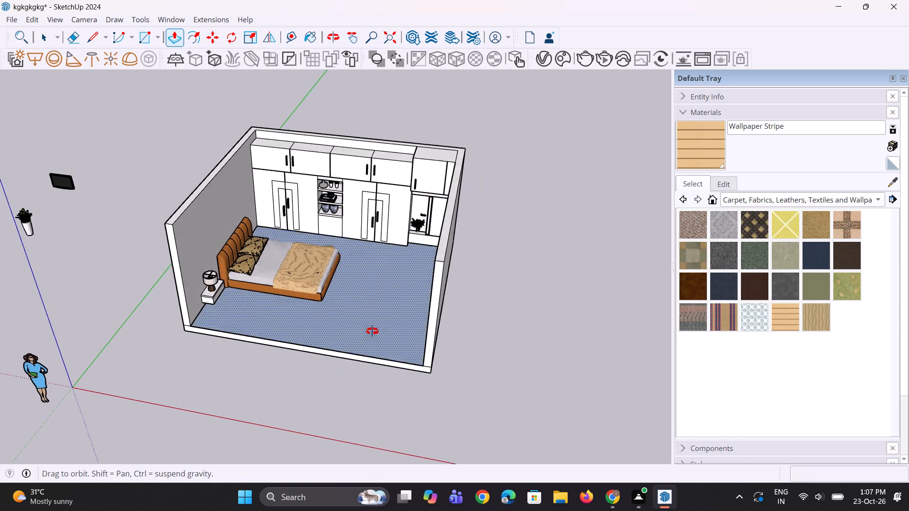
pyautogui.moveTo(372, 331); pyautogui.dragTo(390, 322, button='middle')
pyautogui.scroll(-3, 386, 380)
pyautogui.scroll(1, 362, 348)
pyautogui.moveTo(355, 344); pyautogui.dragTo(320, 301, button='middle')
pyautogui.press('space')
pyautogui.press('space')
pyautogui.scroll(2, 464, 324)
pyautogui.scroll(3, 295, 258)
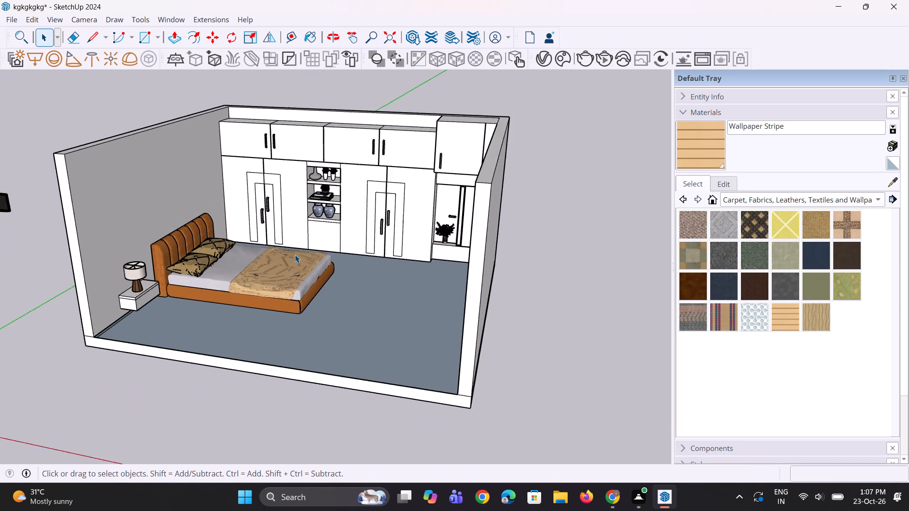
pyautogui.scroll(2, 295, 255)
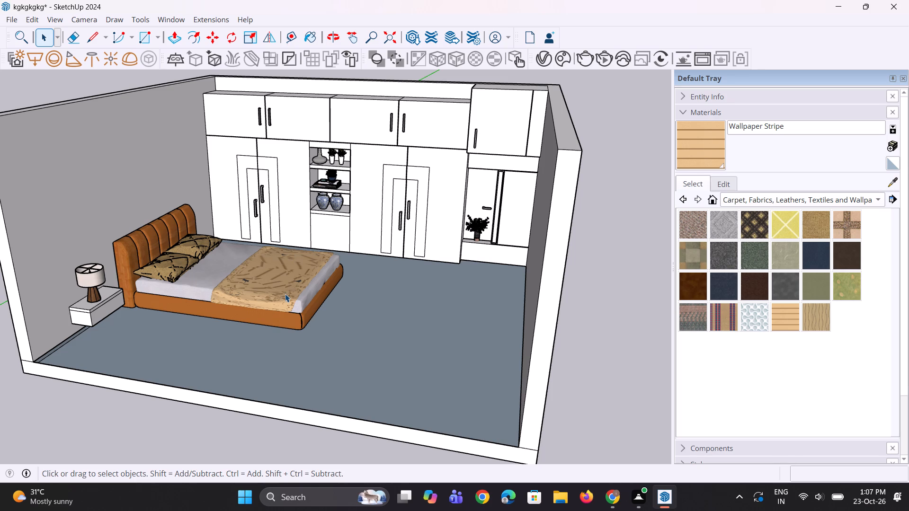
pyautogui.scroll(1, 195, 249)
pyautogui.scroll(-5, 154, 247)
# Move the wall TV about 65' 9 11/16" to the open space outside the wall opposite the headboard.
pyautogui.moveTo(171, 248); pyautogui.dragTo(279, 242, button='middle')
pyautogui.scroll(-4, 279, 242)
pyautogui.scroll(-4, 205, 264)
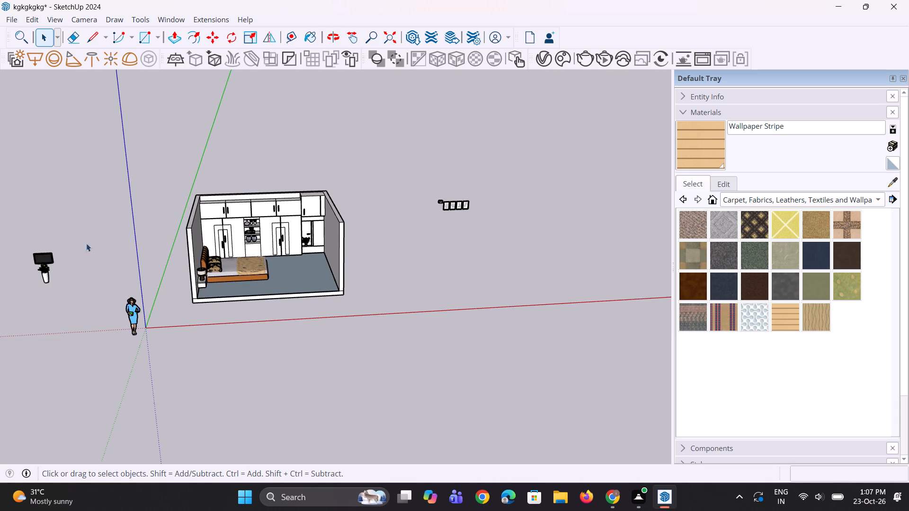
pyautogui.click(49, 255)
pyautogui.press('m')
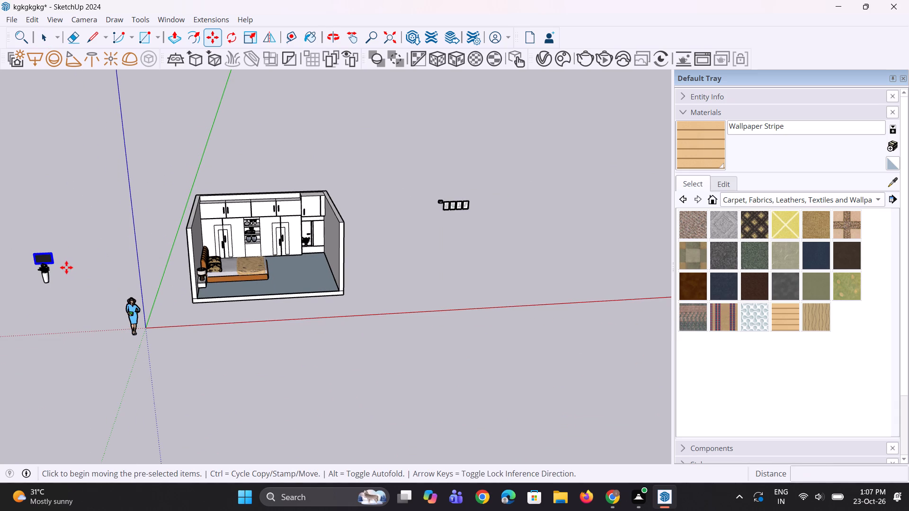
pyautogui.click(58, 265)
pyautogui.scroll(6, 395, 292)
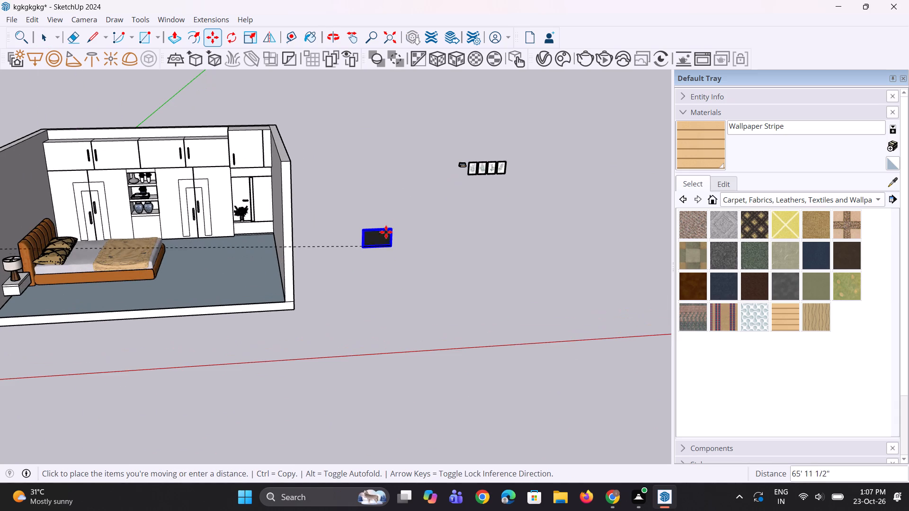
pyautogui.click(379, 223)
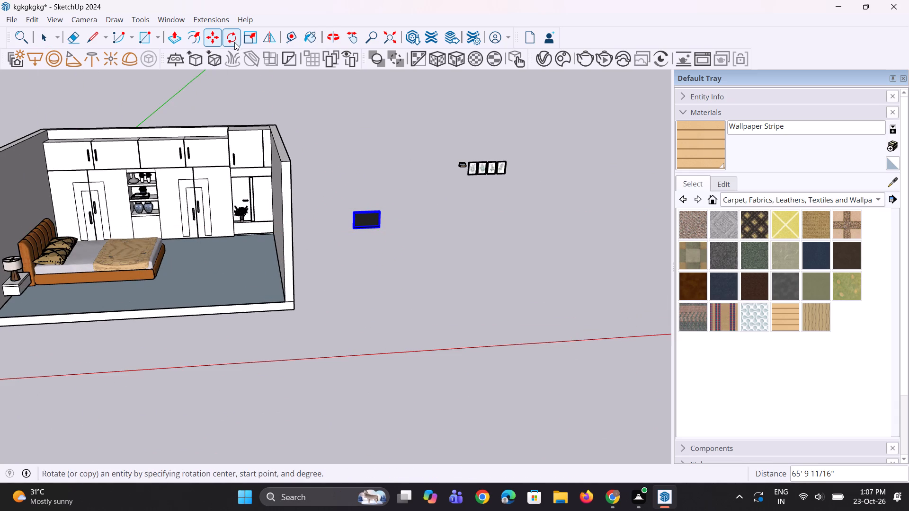
# Rotate the TV 90 degrees about the vertical axis so it is parallel to the wall opposite the headboard.
pyautogui.click(234, 41)
pyautogui.click(375, 263)
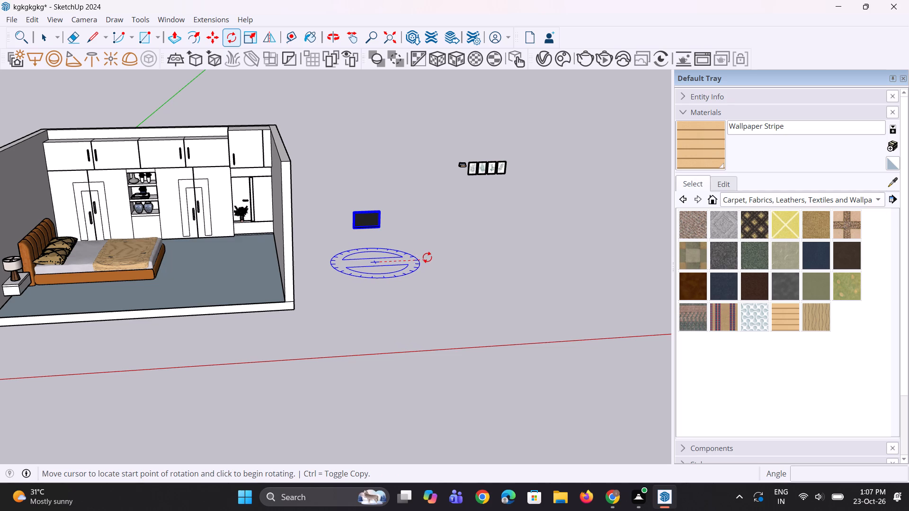
pyautogui.click(427, 257)
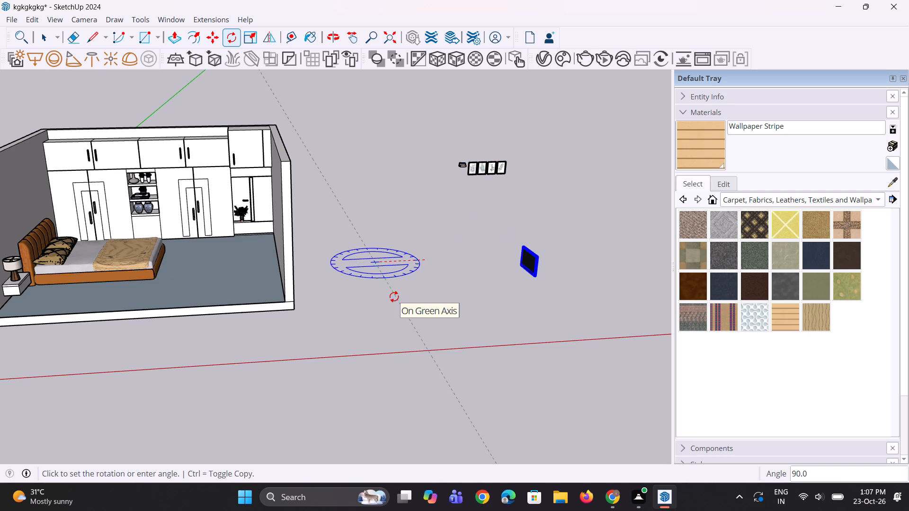
pyautogui.click(394, 297)
# Move the TV about 26' 3 1/2" onto the inner face of the wall opposite the headboard.
pyautogui.press('m')
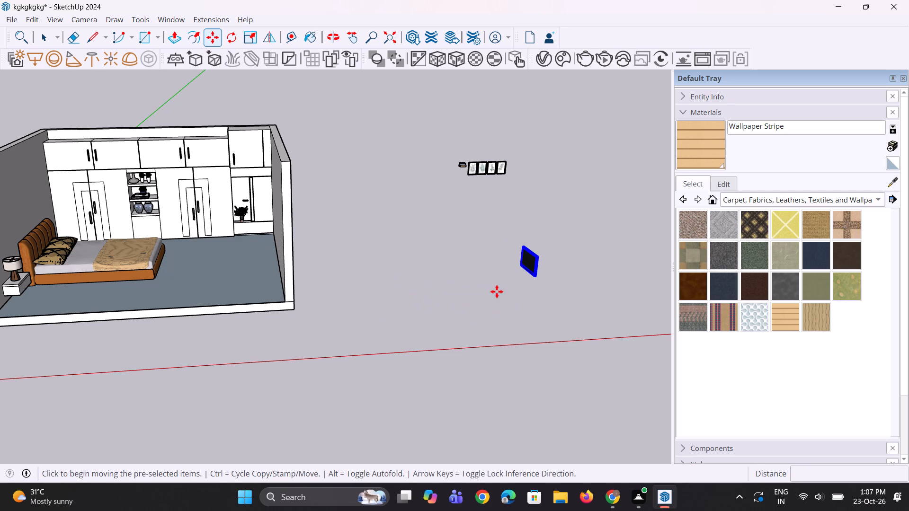
pyautogui.click(531, 279)
pyautogui.scroll(-5, 543, 327)
pyautogui.scroll(2, 352, 266)
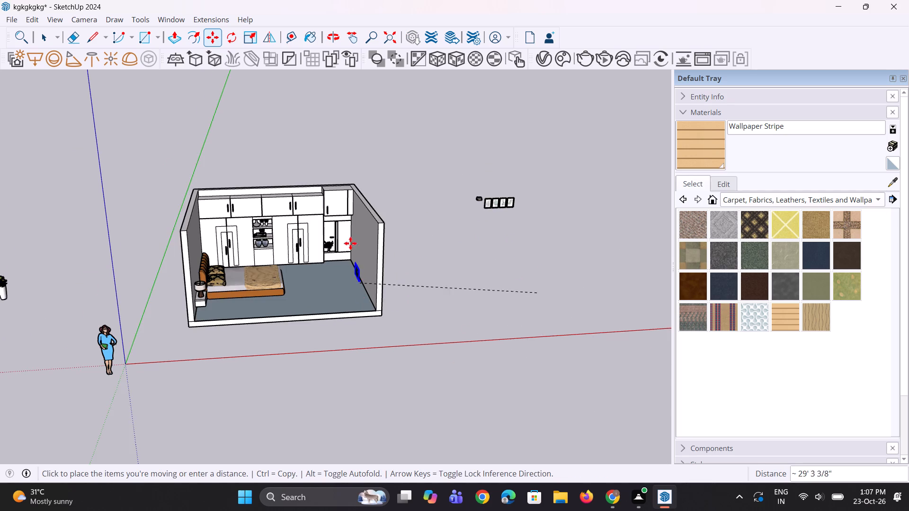
pyautogui.scroll(10, 350, 243)
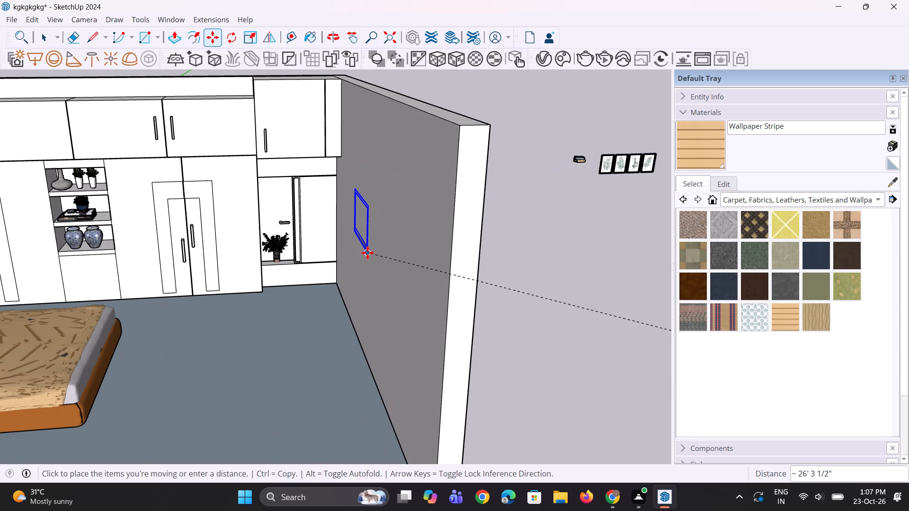
pyautogui.click(367, 253)
# Pull the TV out of the wall by about 6 13/16" toward the room.
pyautogui.moveTo(374, 302); pyautogui.dragTo(548, 328, button='middle')
pyautogui.scroll(6, 461, 235)
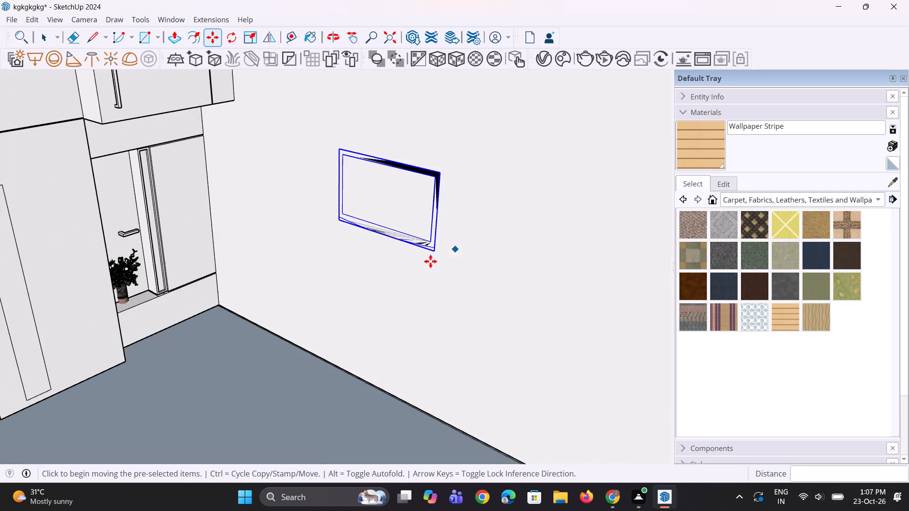
pyautogui.click(432, 256)
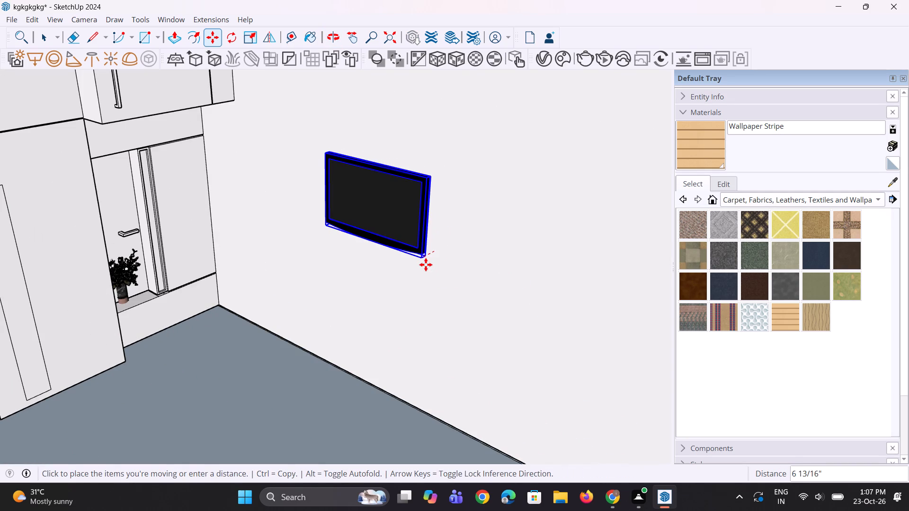
pyautogui.click(426, 264)
# Scale the TV up uniformly by a factor of about 1.64.
pyautogui.moveTo(444, 303); pyautogui.dragTo(550, 327, button='middle')
pyautogui.scroll(-5, 491, 305)
pyautogui.moveTo(482, 304); pyautogui.dragTo(282, 287, button='middle')
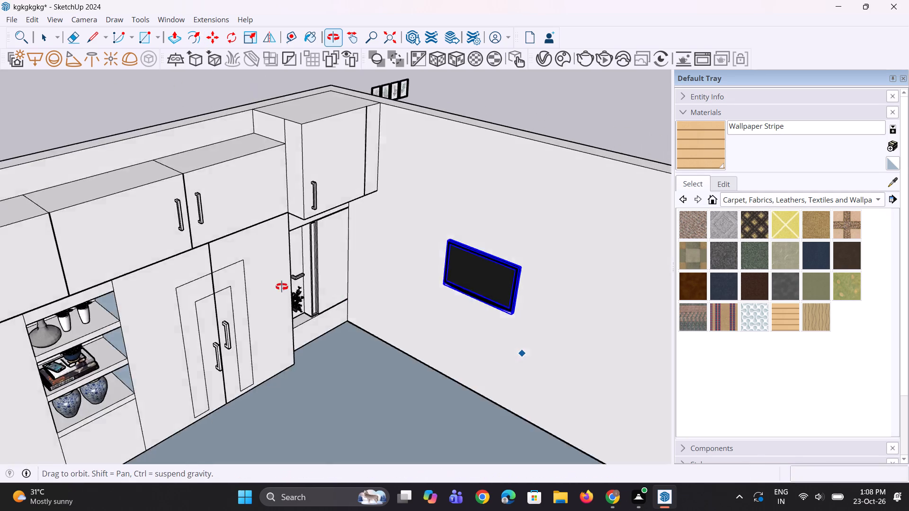
pyautogui.moveTo(282, 287); pyautogui.dragTo(239, 294, button='middle')
pyautogui.scroll(-4, 484, 262)
pyautogui.moveTo(586, 337); pyautogui.dragTo(477, 313, button='middle')
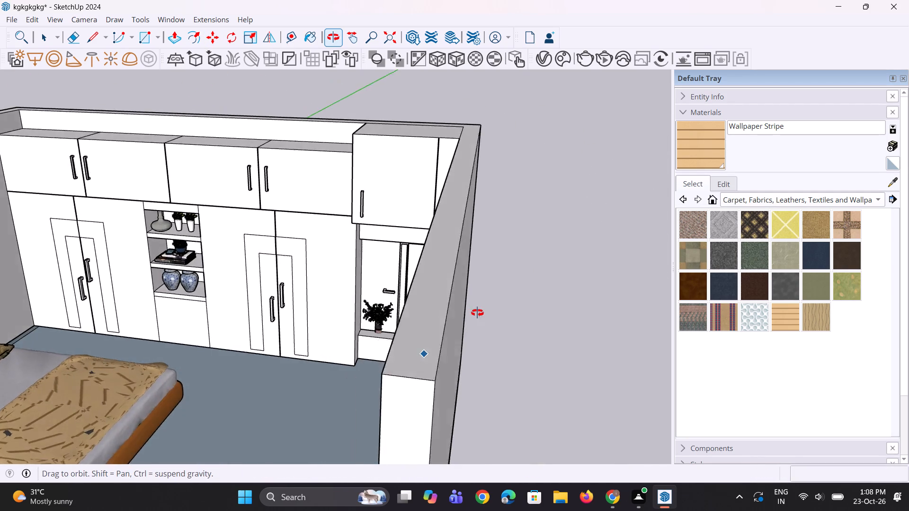
pyautogui.moveTo(477, 313); pyautogui.dragTo(597, 316, button='middle')
pyautogui.scroll(-3, 481, 329)
pyautogui.moveTo(543, 317); pyautogui.dragTo(572, 313, button='middle')
pyautogui.press('s')
pyautogui.press('s')
pyautogui.scroll(6, 495, 290)
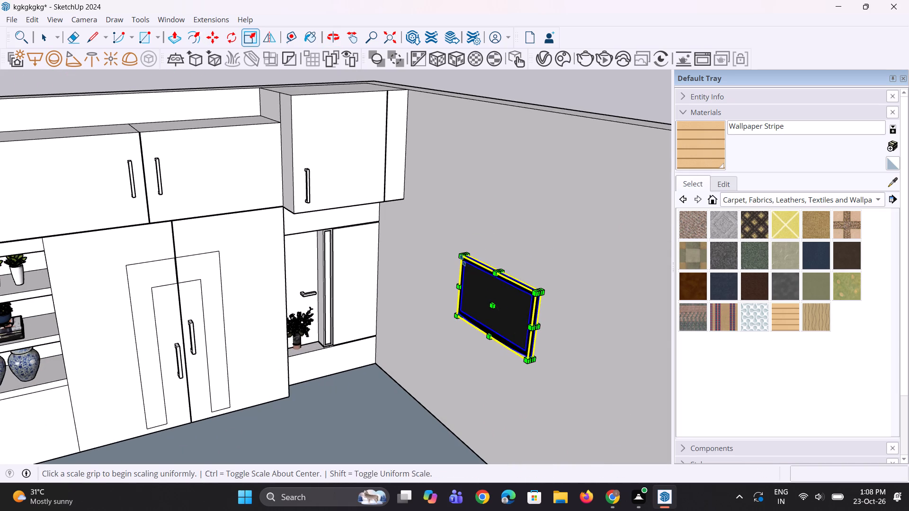
pyautogui.click(463, 260)
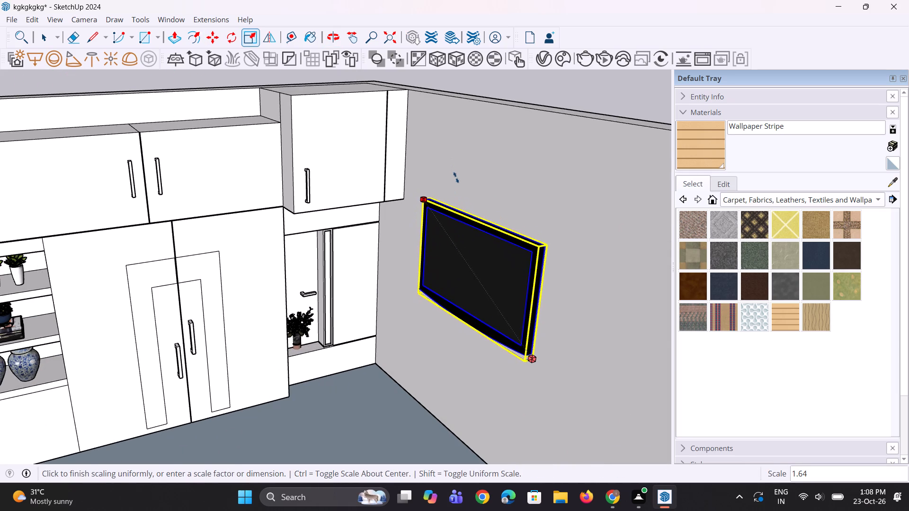
pyautogui.click(456, 177)
# Reduce the TV's height from its bottom edge with a blue-axis scale of about 0.81.
pyautogui.moveTo(472, 295); pyautogui.dragTo(467, 205, button='middle')
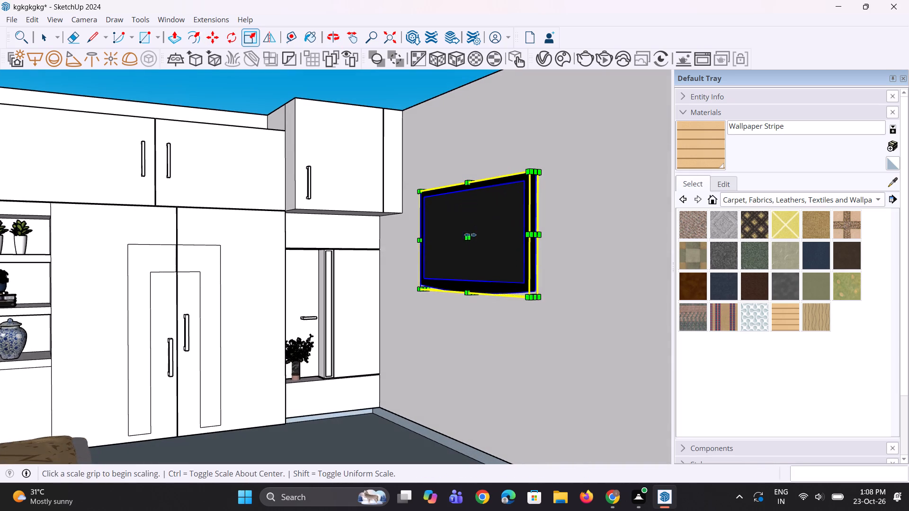
pyautogui.scroll(-2, 474, 280)
pyautogui.moveTo(474, 285); pyautogui.dragTo(468, 246, button='middle')
pyautogui.scroll(5, 472, 290)
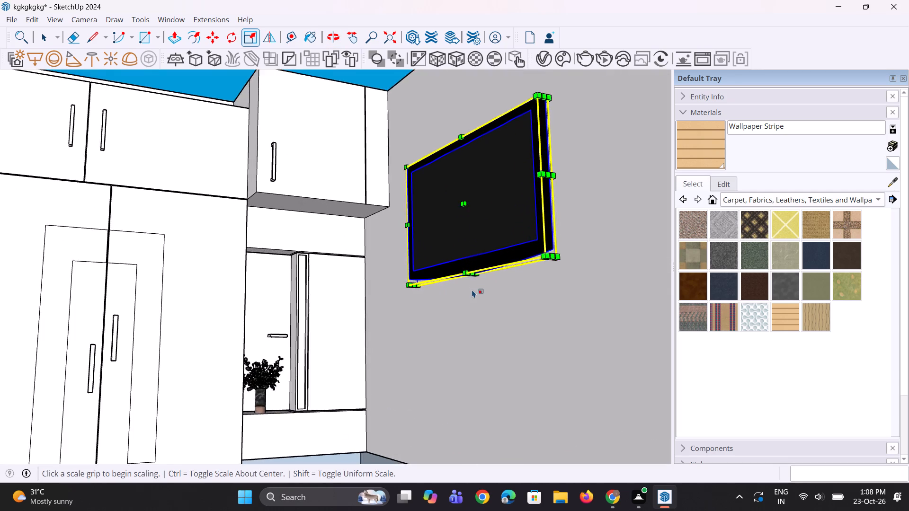
pyautogui.scroll(2, 472, 290)
pyautogui.click(475, 271)
pyautogui.click(473, 231)
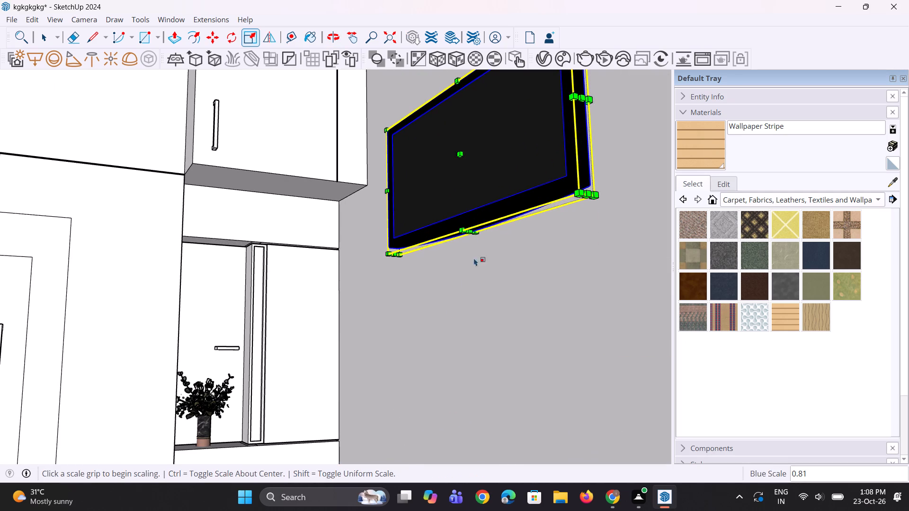
# Slide the TV about 1' along the wall, away from the wardrobe.
pyautogui.scroll(-5, 438, 310)
pyautogui.moveTo(378, 268); pyautogui.dragTo(569, 403, button='middle')
pyautogui.scroll(-4, 448, 353)
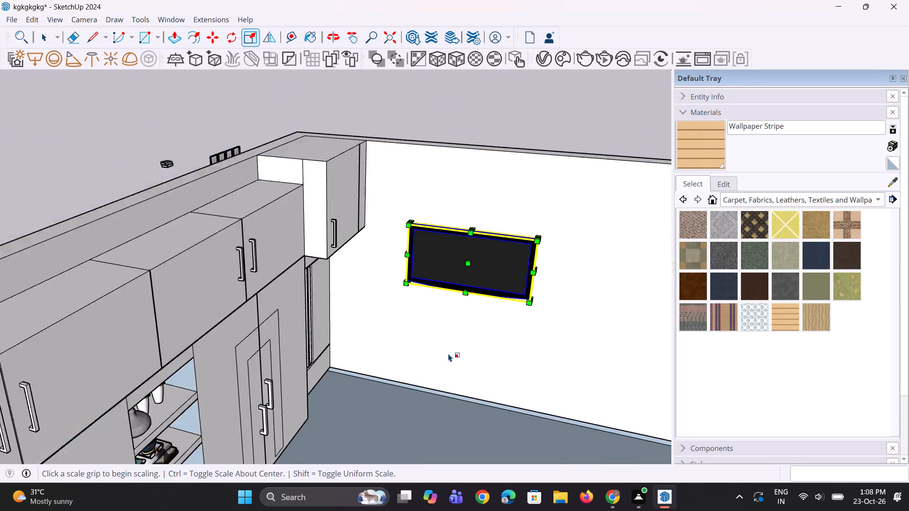
pyautogui.scroll(-1, 448, 353)
pyautogui.press('m')
pyautogui.scroll(5, 477, 293)
pyautogui.scroll(1, 527, 331)
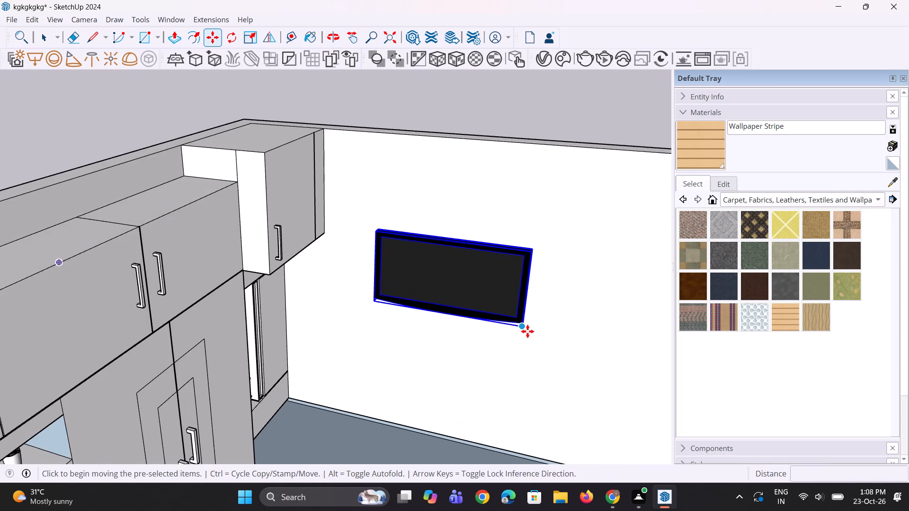
pyautogui.scroll(2, 527, 331)
pyautogui.click(527, 331)
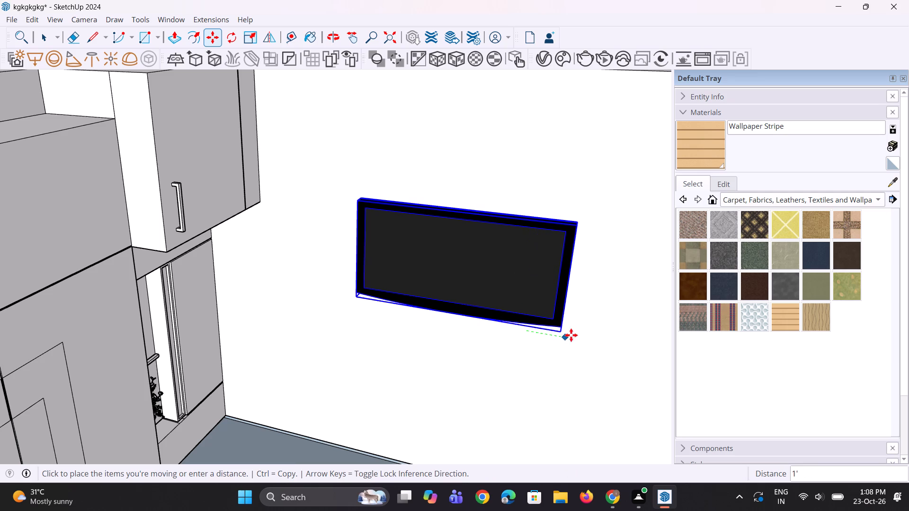
pyautogui.click(576, 336)
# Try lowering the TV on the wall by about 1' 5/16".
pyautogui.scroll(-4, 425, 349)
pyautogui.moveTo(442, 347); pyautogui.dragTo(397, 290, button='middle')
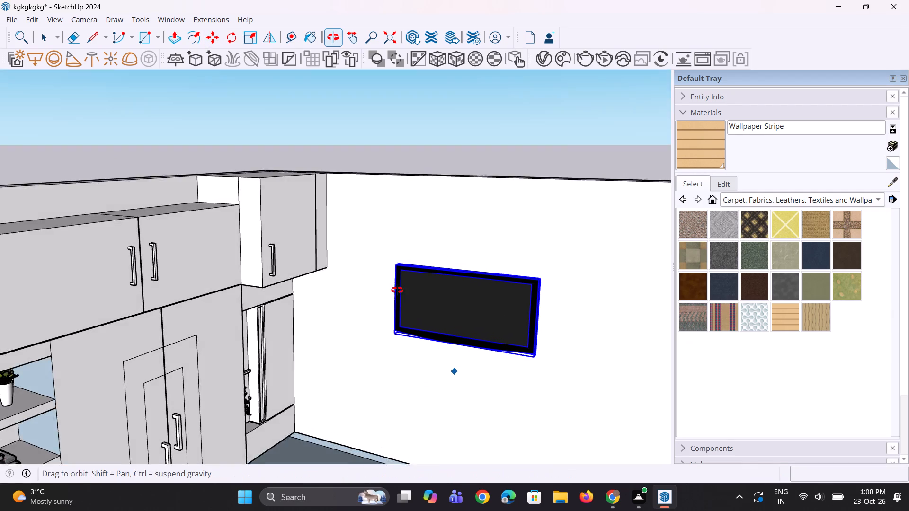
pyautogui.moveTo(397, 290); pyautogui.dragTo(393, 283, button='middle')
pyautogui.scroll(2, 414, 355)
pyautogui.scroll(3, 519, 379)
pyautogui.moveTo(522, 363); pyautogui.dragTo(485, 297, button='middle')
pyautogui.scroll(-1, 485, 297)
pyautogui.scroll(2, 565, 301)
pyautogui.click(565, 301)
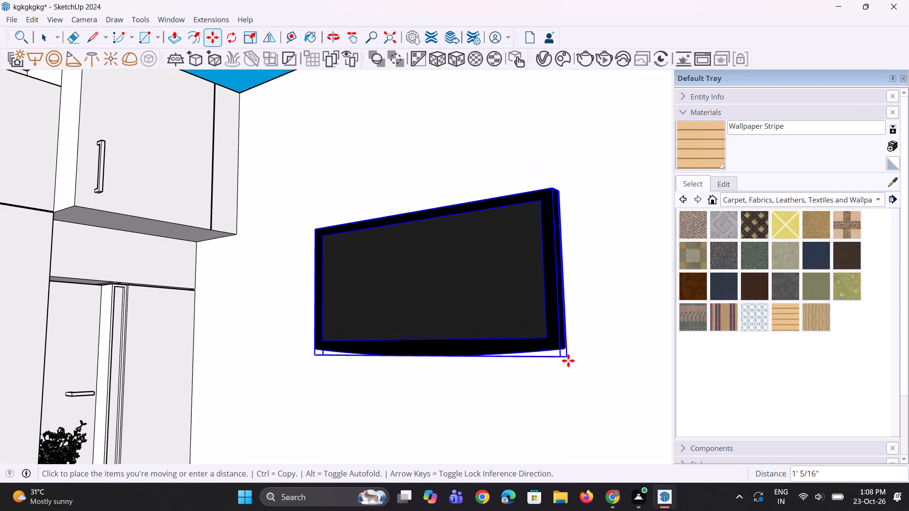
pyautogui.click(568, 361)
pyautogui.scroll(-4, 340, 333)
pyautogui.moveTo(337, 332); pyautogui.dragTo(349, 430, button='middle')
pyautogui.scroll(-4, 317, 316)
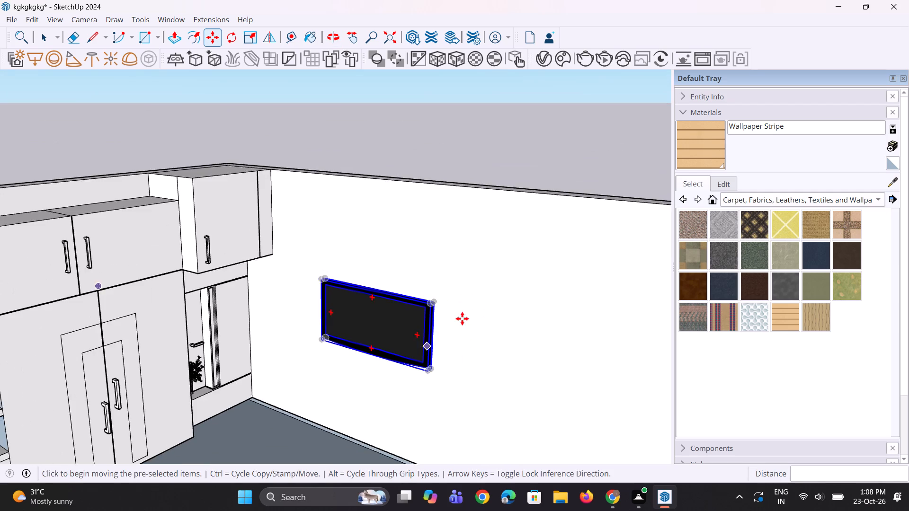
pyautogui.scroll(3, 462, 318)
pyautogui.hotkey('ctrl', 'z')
# Widen the TV away from the wardrobe with a red-axis scale of about 1.05.
pyautogui.scroll(2, 425, 320)
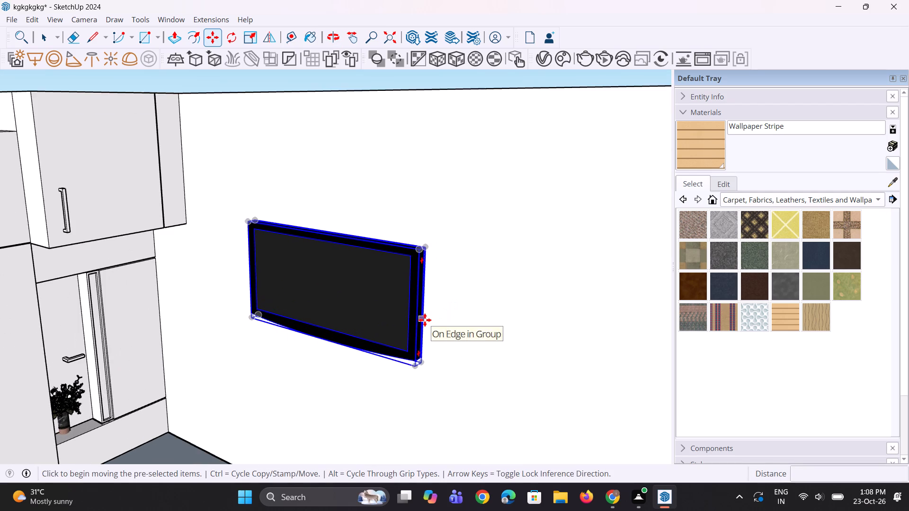
pyautogui.press('s')
pyautogui.scroll(3, 424, 312)
pyautogui.click(423, 308)
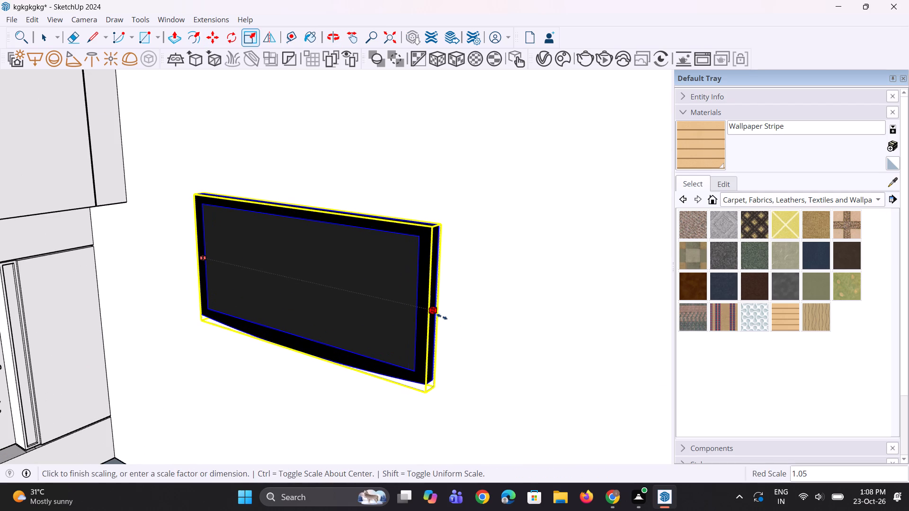
pyautogui.click(442, 317)
# Stretch the TV's height slightly upward from its top edge and deselect it.
pyautogui.moveTo(251, 200); pyautogui.dragTo(259, 226, button='middle')
pyautogui.scroll(2, 299, 233)
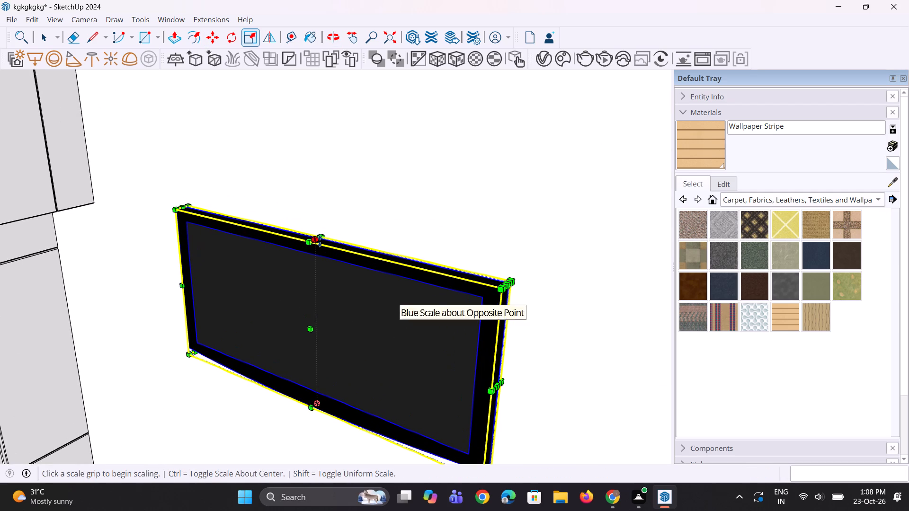
pyautogui.click(320, 241)
pyautogui.click(324, 214)
pyautogui.scroll(-10, 315, 264)
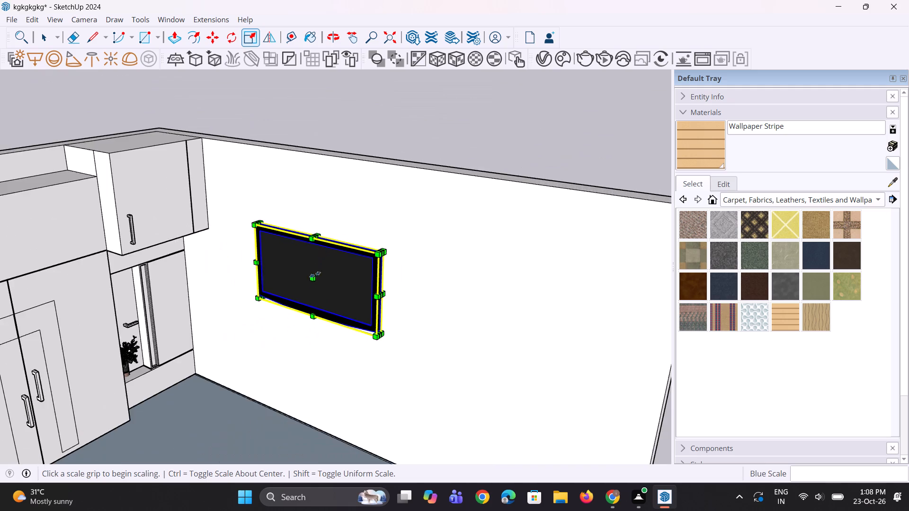
pyautogui.moveTo(316, 332); pyautogui.dragTo(303, 264, button='middle')
pyautogui.press('space')
pyautogui.press('space')
pyautogui.click(431, 121)
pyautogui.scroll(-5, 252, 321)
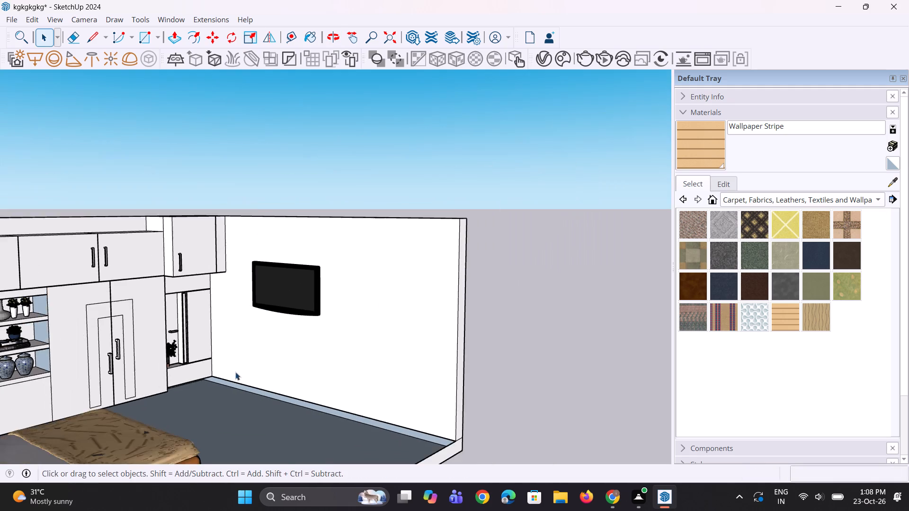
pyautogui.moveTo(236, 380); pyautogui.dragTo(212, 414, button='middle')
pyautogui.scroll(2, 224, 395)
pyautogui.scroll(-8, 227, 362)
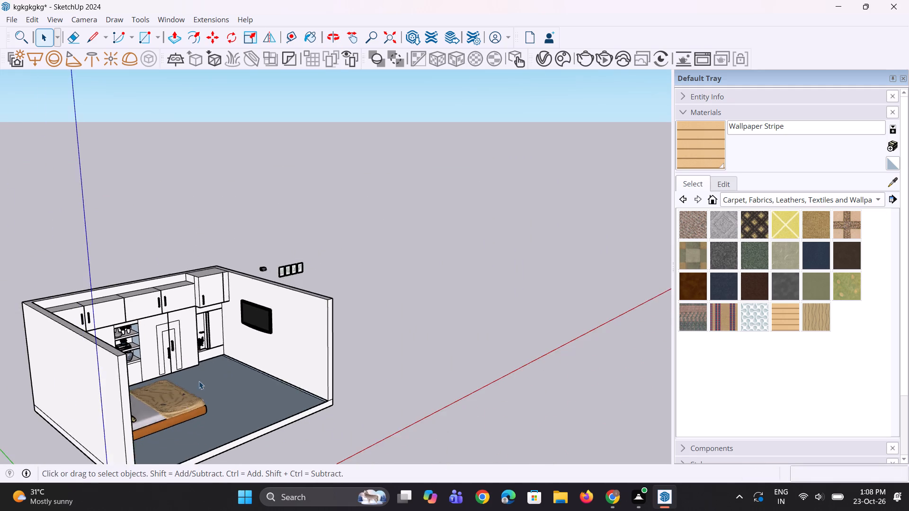
# Lengthen the bed slightly along the red axis from its foot end, towards the TV wall.
pyautogui.moveTo(181, 419); pyautogui.dragTo(78, 433, button='middle')
pyautogui.scroll(10, 147, 403)
pyautogui.click(177, 371)
pyautogui.scroll(3, 249, 356)
pyautogui.moveTo(250, 356); pyautogui.dragTo(120, 396, button='middle')
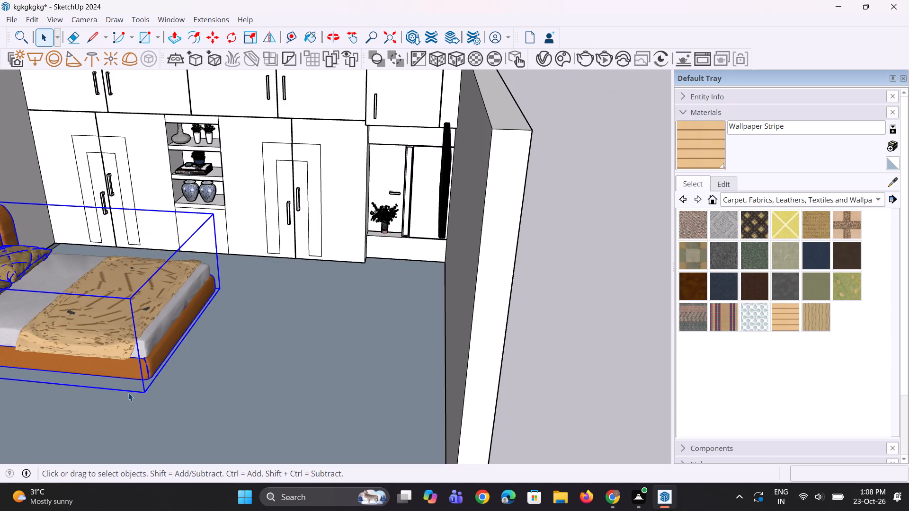
pyautogui.press('s')
pyautogui.scroll(4, 150, 365)
pyautogui.click(202, 266)
pyautogui.click(201, 264)
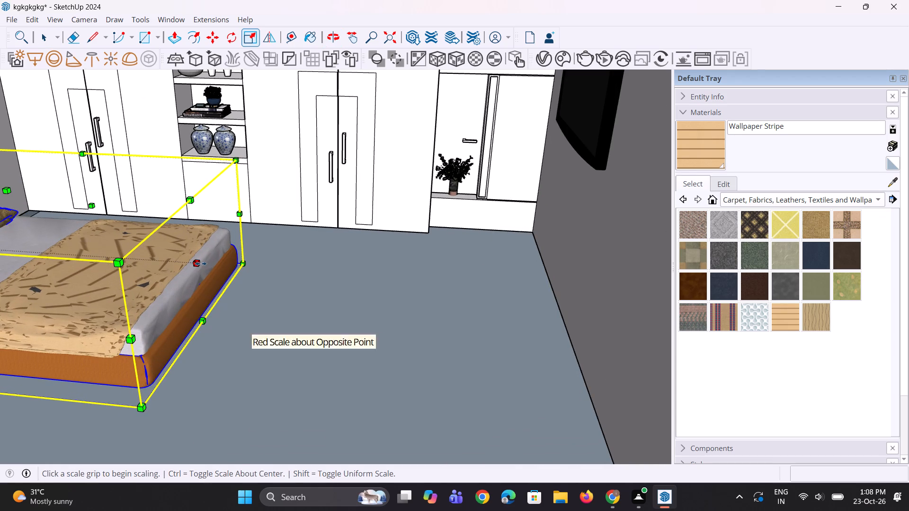
pyautogui.click(247, 277)
pyautogui.scroll(-5, 285, 345)
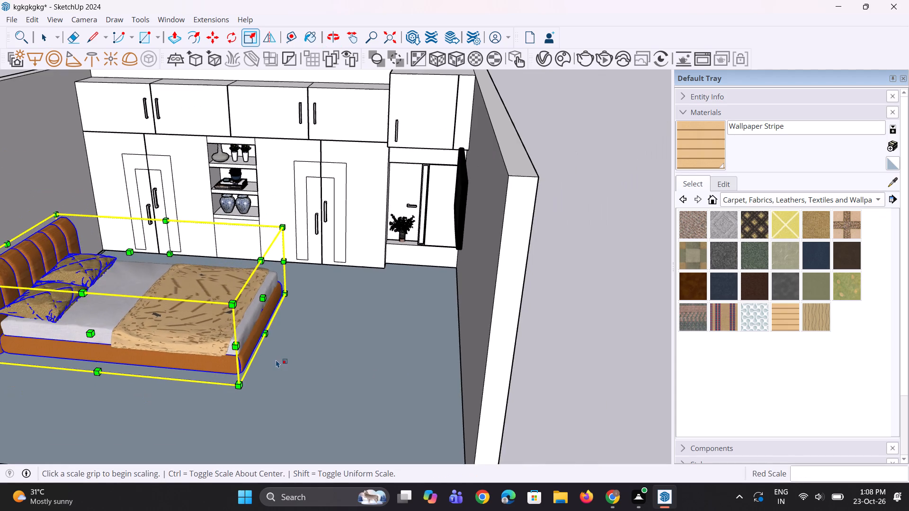
# Widen the bed towards the wardrobe with a green-axis scale of about 1.17 and deselect it.
pyautogui.moveTo(274, 360); pyautogui.dragTo(264, 431, button='middle')
pyautogui.scroll(3, 202, 262)
pyautogui.click(162, 255)
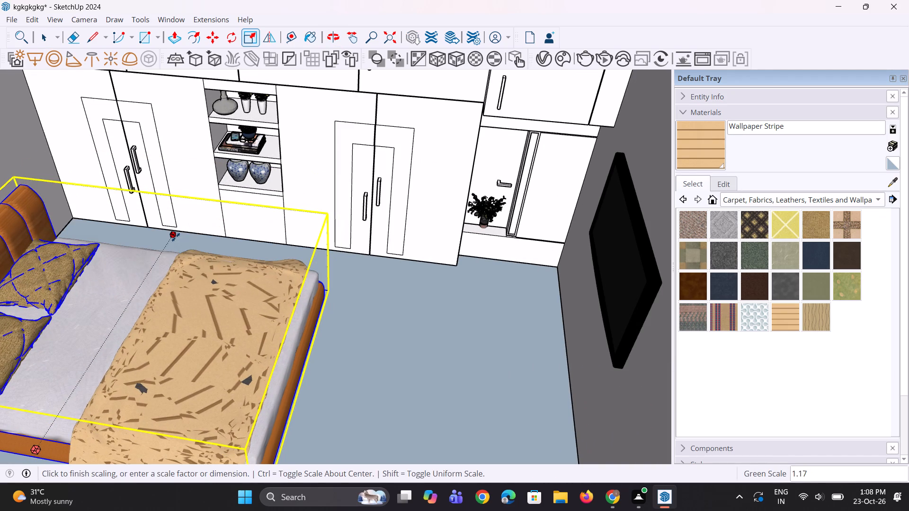
pyautogui.moveTo(176, 237); pyautogui.dragTo(176, 248)
pyautogui.moveTo(245, 316); pyautogui.dragTo(273, 265, button='middle')
pyautogui.scroll(-9, 273, 265)
pyautogui.moveTo(266, 317); pyautogui.dragTo(282, 307, button='middle')
pyautogui.press('space')
pyautogui.press('space')
pyautogui.click(454, 347)
# Move the row of four framed botanical pictures about 44' 7/16" to a spot beside the room, outside the TV wall.
pyautogui.scroll(3, 263, 341)
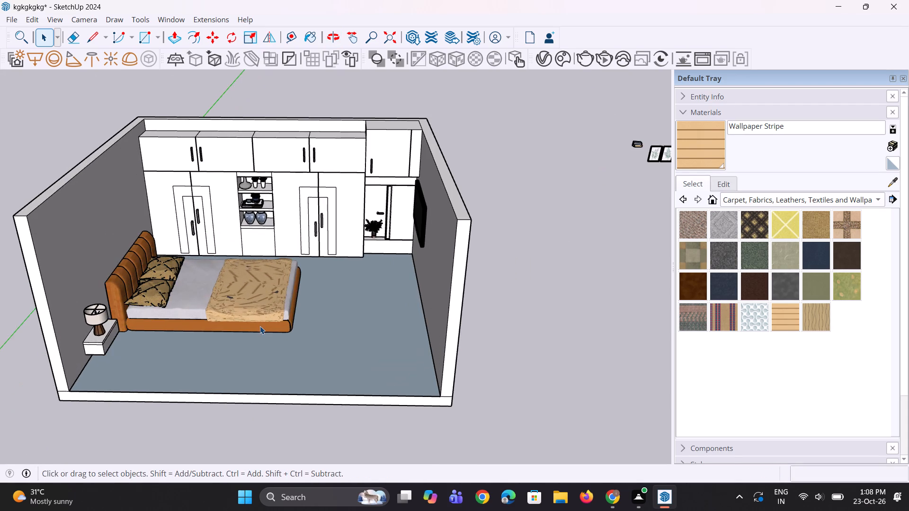
pyautogui.scroll(1, 260, 326)
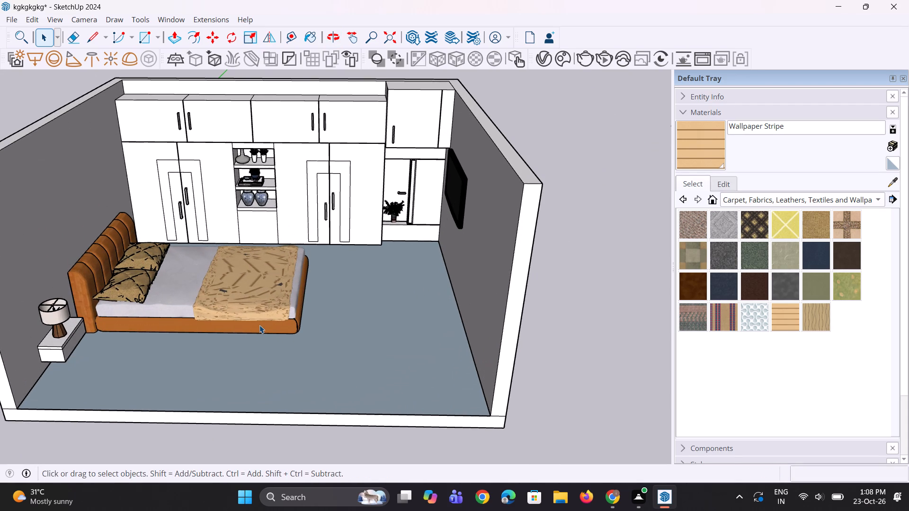
pyautogui.scroll(-4, 194, 316)
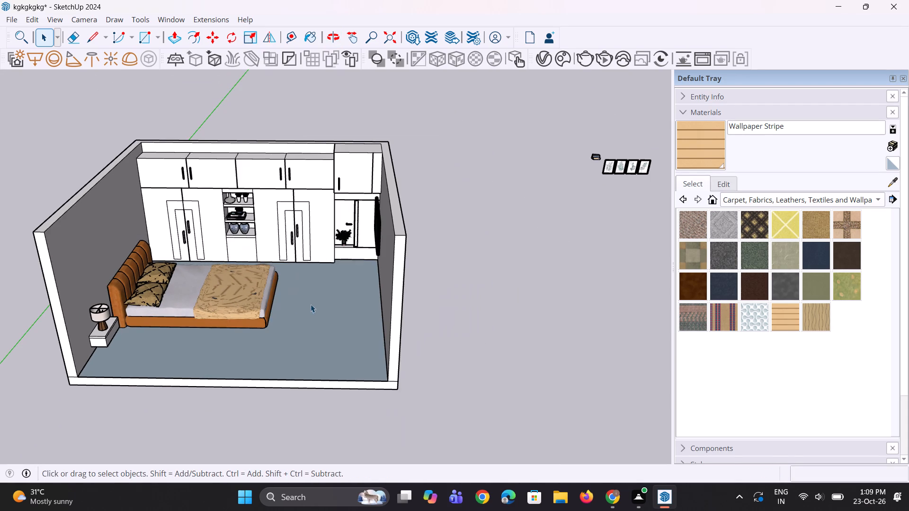
pyautogui.click(614, 169)
pyautogui.scroll(1, 613, 175)
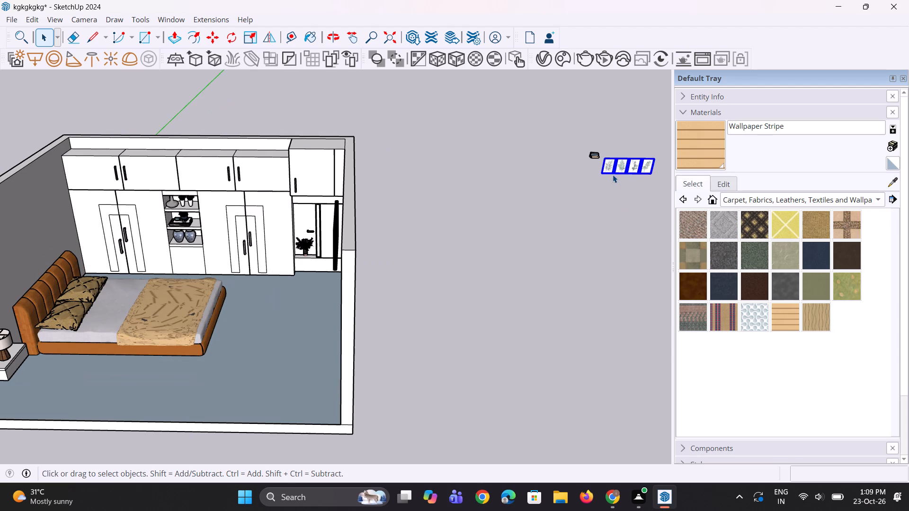
pyautogui.press('m')
pyautogui.click(607, 176)
pyautogui.scroll(2, 451, 317)
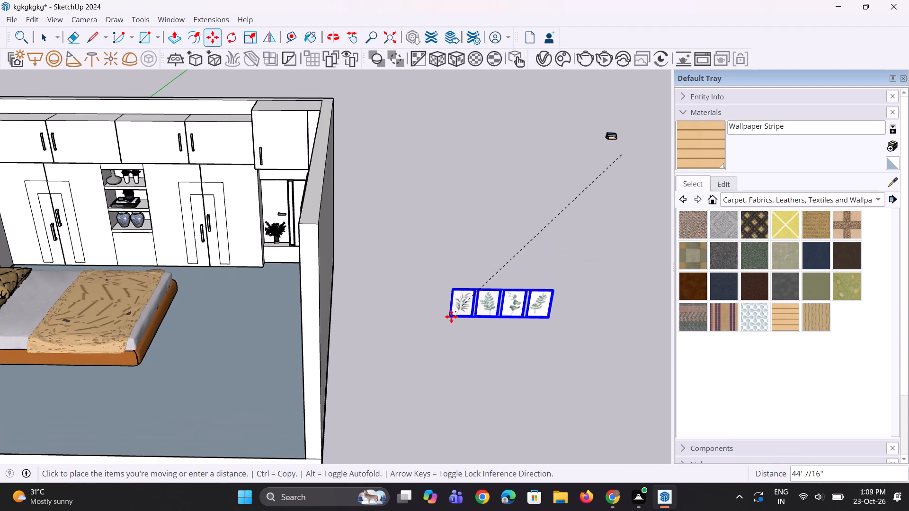
pyautogui.click(451, 317)
pyautogui.press('space')
pyautogui.press('space')
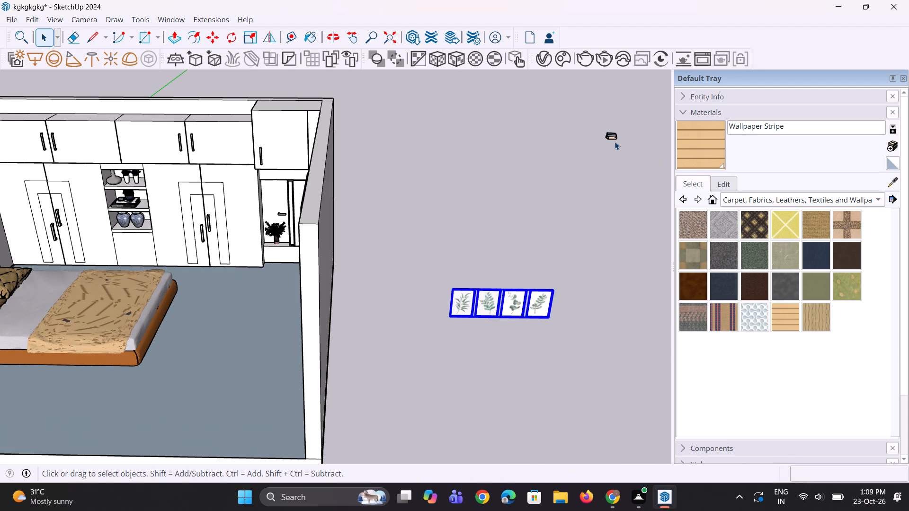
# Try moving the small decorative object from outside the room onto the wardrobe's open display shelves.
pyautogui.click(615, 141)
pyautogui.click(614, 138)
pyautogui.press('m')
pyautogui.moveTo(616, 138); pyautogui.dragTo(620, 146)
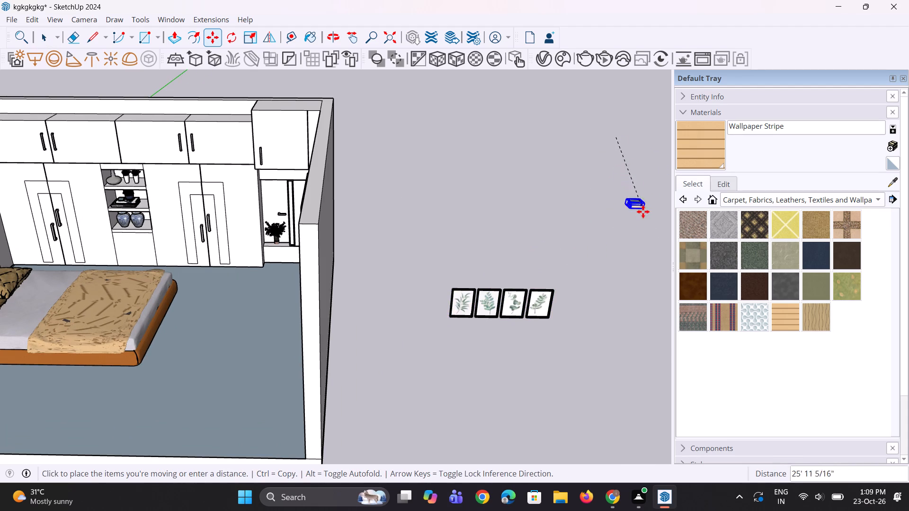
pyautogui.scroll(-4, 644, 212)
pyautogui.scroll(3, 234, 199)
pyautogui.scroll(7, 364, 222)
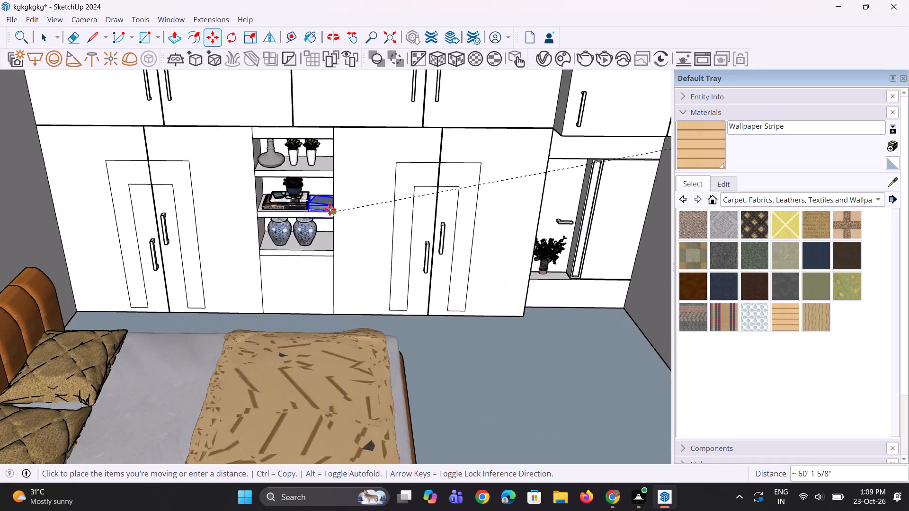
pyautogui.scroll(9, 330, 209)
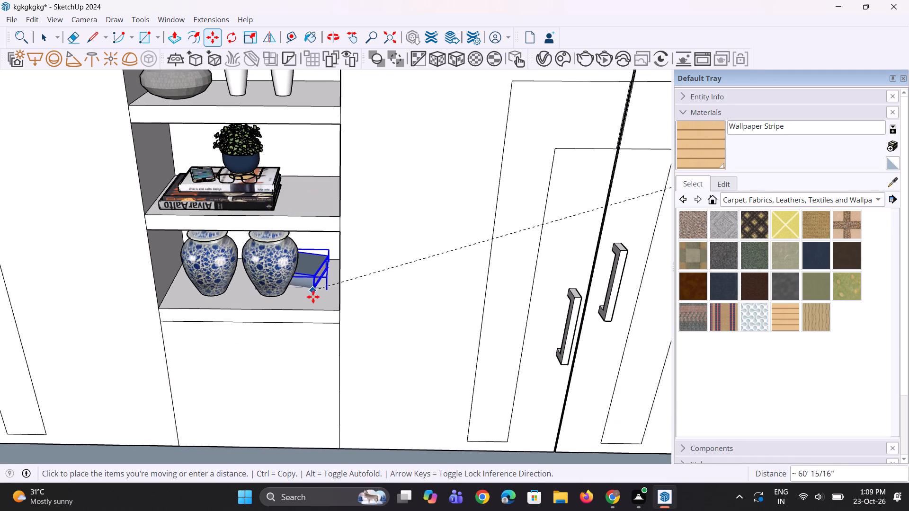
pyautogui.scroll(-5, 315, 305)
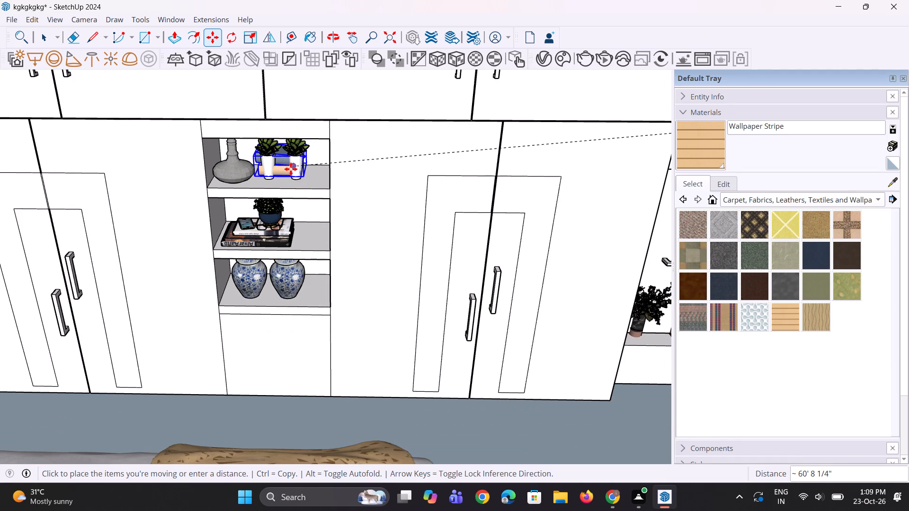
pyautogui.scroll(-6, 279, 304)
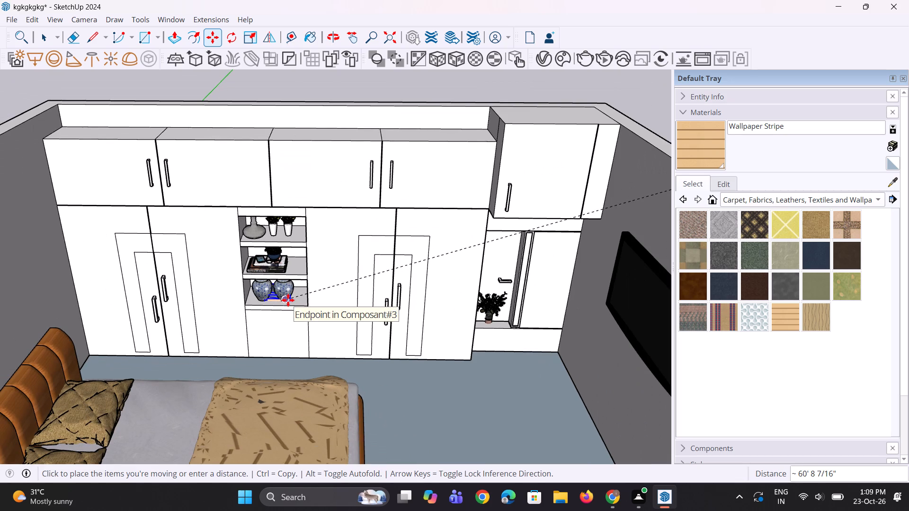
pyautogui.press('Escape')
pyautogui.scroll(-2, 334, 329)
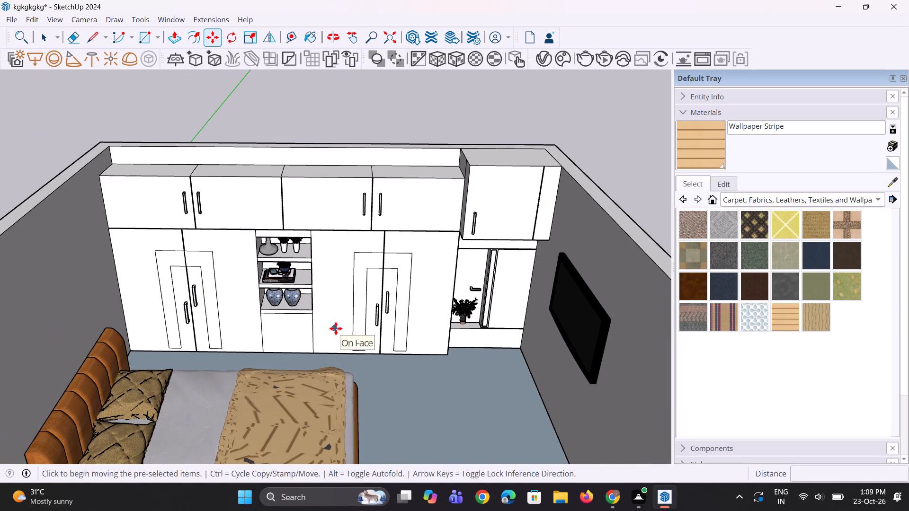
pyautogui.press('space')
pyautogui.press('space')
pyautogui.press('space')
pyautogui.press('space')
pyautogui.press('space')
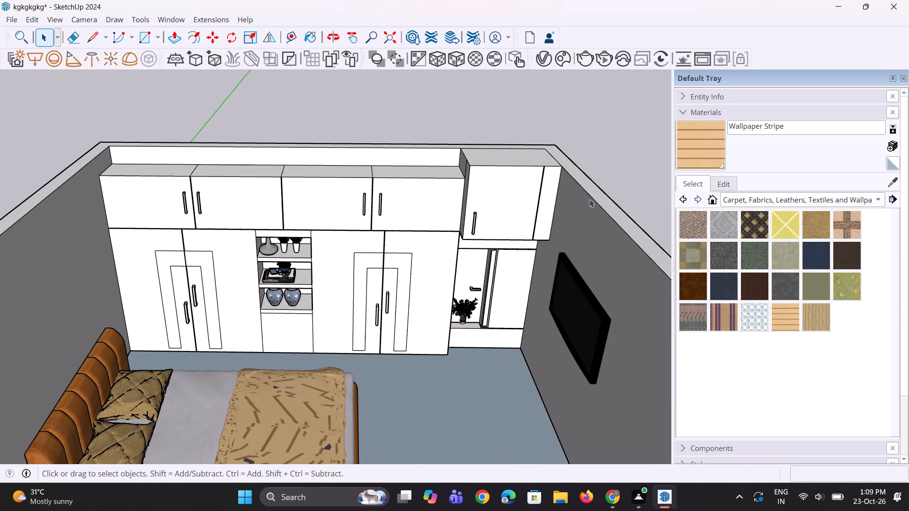
# Create a new Generic material in the V-Ray Asset Editor, show its settings, and minimize the editor.
pyautogui.click(538, 64)
pyautogui.click(547, 57)
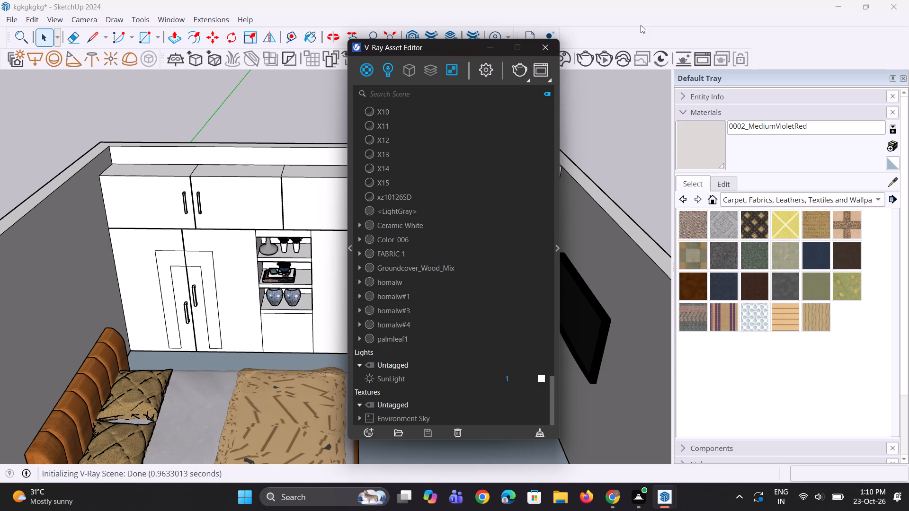
pyautogui.rightClick(371, 69)
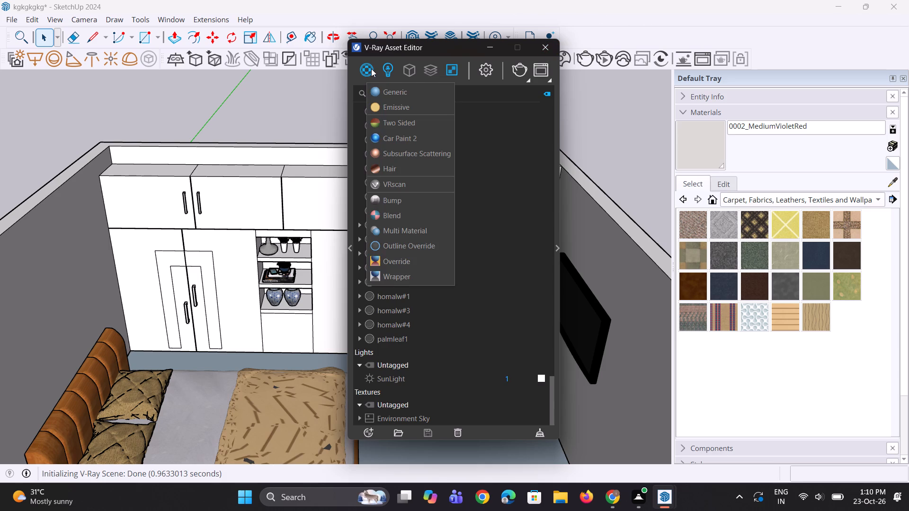
pyautogui.click(397, 88)
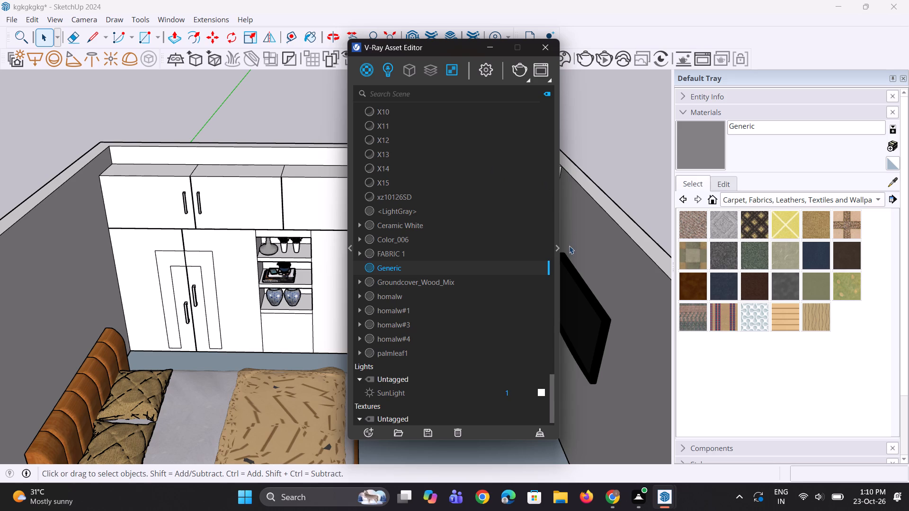
pyautogui.click(557, 247)
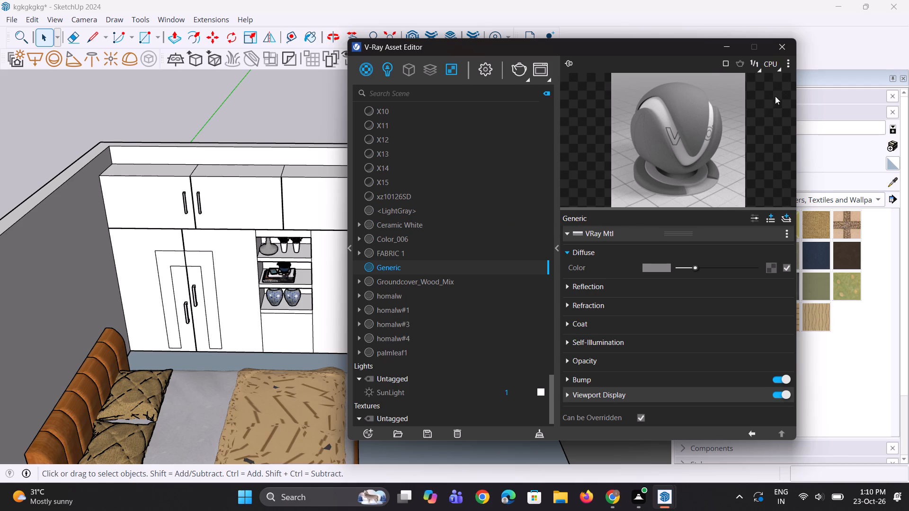
pyautogui.click(730, 44)
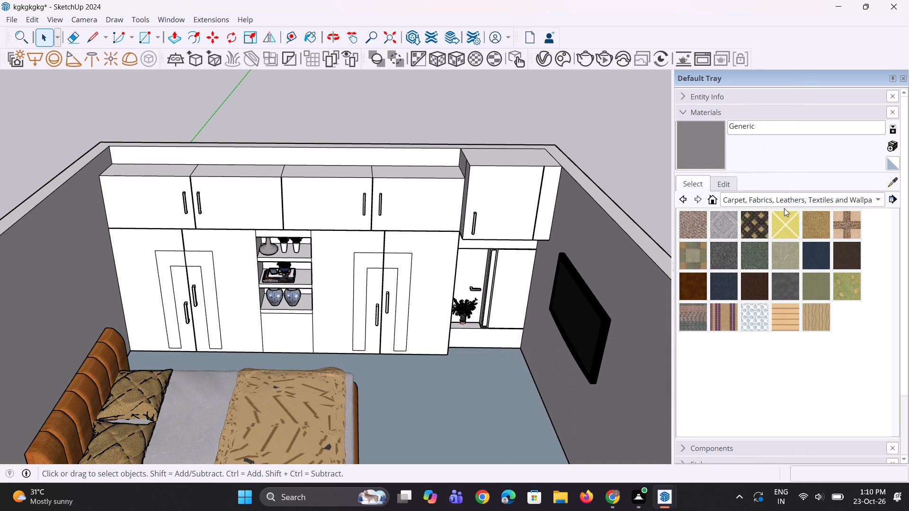
# Load Wood Cherry Original from the Wood material collection for painting the wardrobe wall.
pyautogui.click(785, 198)
pyautogui.click(758, 326)
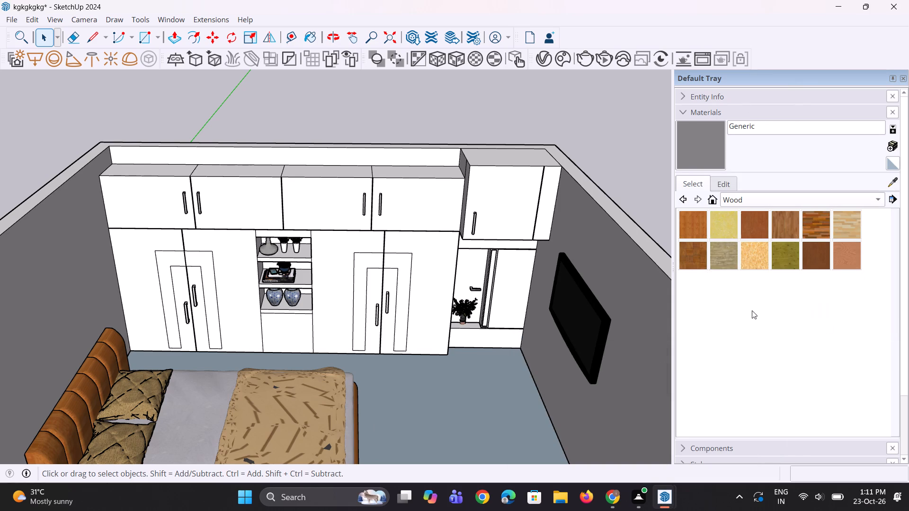
pyautogui.click(759, 224)
pyautogui.scroll(2, 474, 261)
pyautogui.scroll(1, 418, 284)
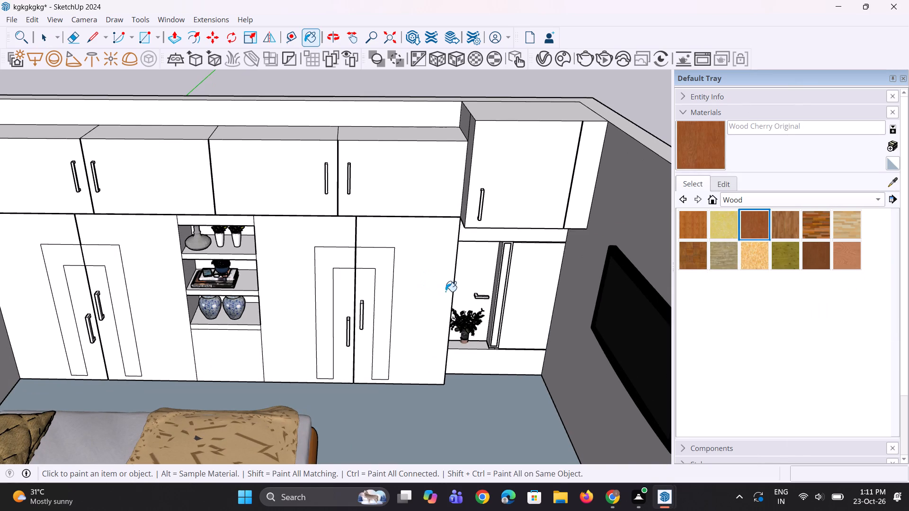
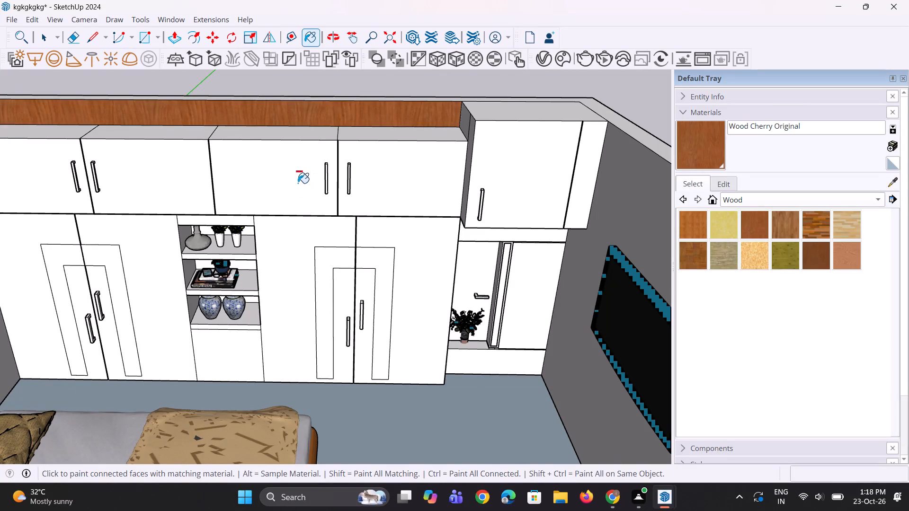
# Paint the fronts and tops of the four overhead wardrobe cabinets with Wood Bamboo.
pyautogui.click(298, 182)
pyautogui.click(401, 168)
pyautogui.click(413, 134)
pyautogui.click(300, 162)
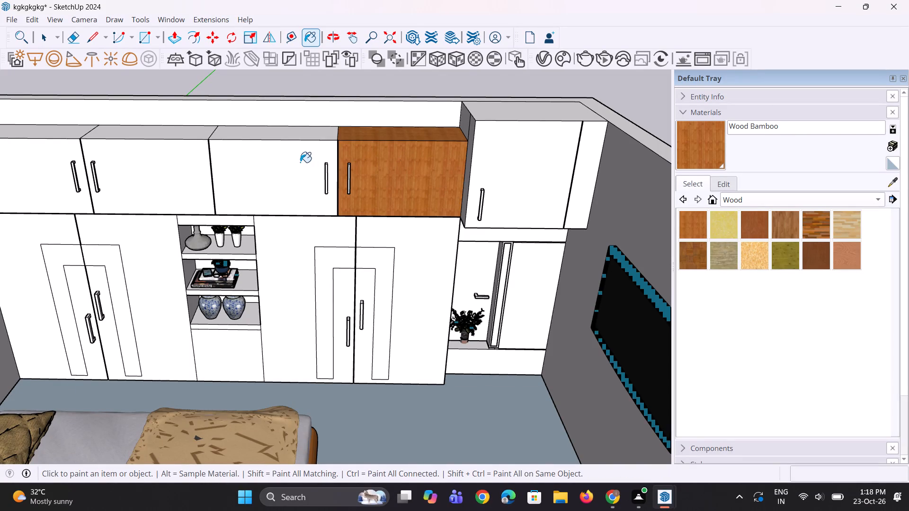
pyautogui.click(310, 133)
pyautogui.scroll(-4, 400, 150)
pyautogui.scroll(3, 240, 168)
pyautogui.click(239, 162)
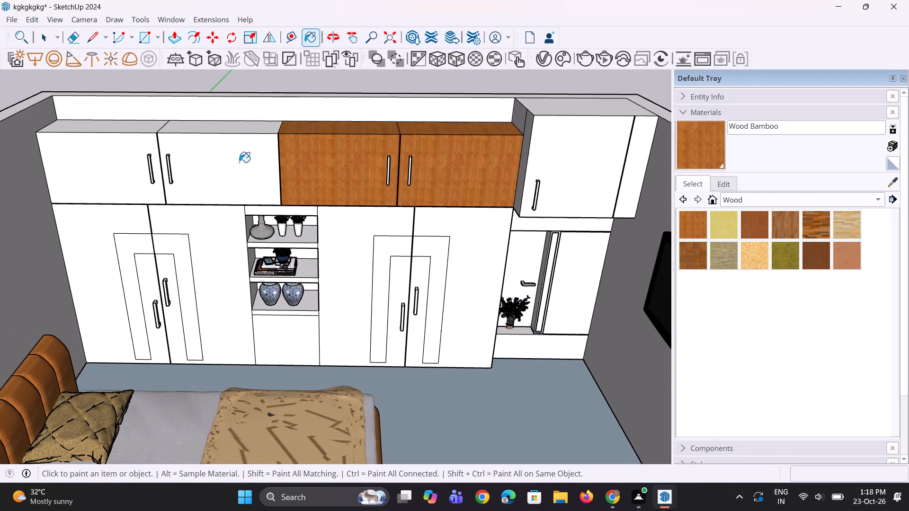
pyautogui.click(248, 126)
pyautogui.click(122, 158)
pyautogui.click(136, 127)
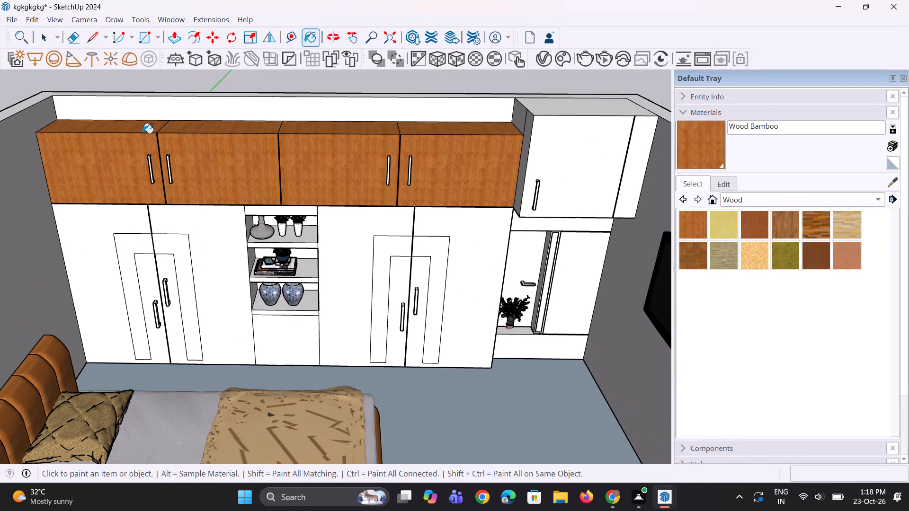
# Paint the lower wardrobe doors and the panel below the open shelves with Wood Bamboo, leaving the U-shaped door bands white.
pyautogui.scroll(-4, 214, 185)
pyautogui.moveTo(229, 314); pyautogui.dragTo(239, 271, button='middle')
pyautogui.scroll(4, 99, 270)
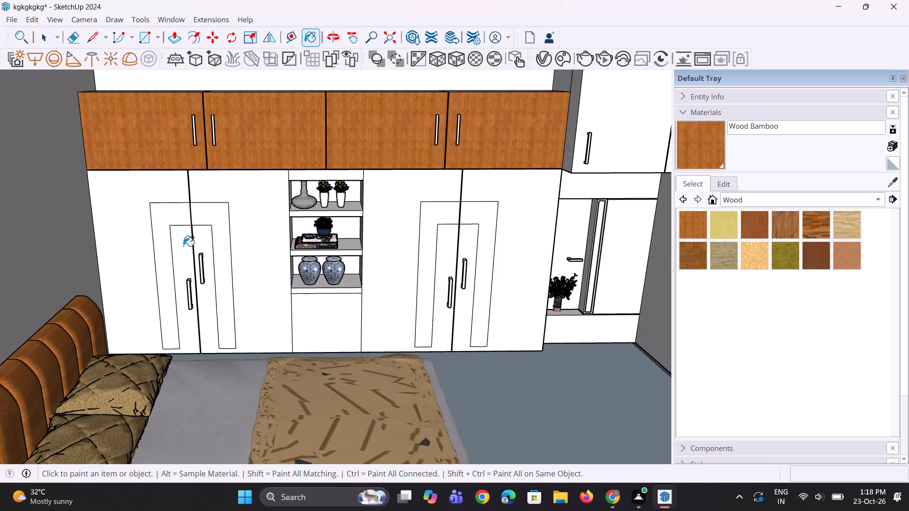
pyautogui.click(267, 257)
pyautogui.scroll(3, 140, 238)
pyautogui.click(129, 235)
pyautogui.scroll(-2, 234, 282)
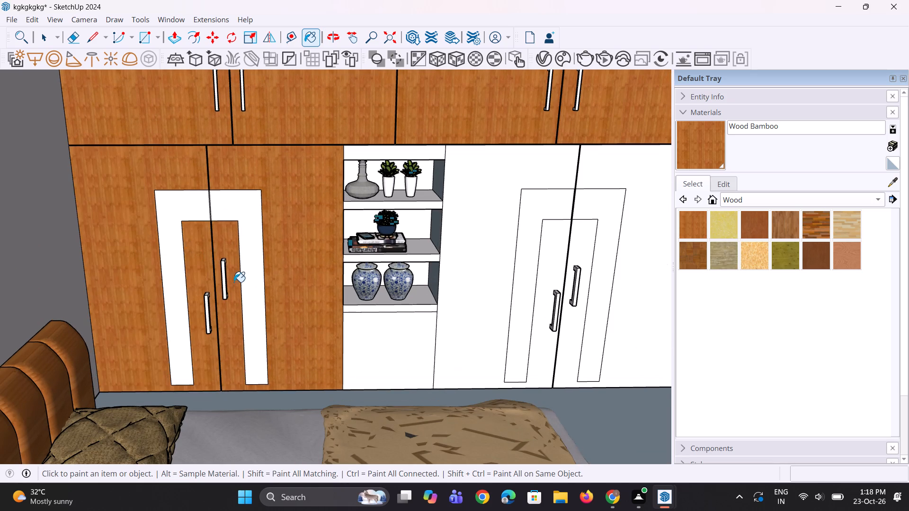
pyautogui.scroll(-1, 234, 282)
pyautogui.click(430, 224)
pyautogui.click(534, 201)
pyautogui.scroll(-3, 444, 291)
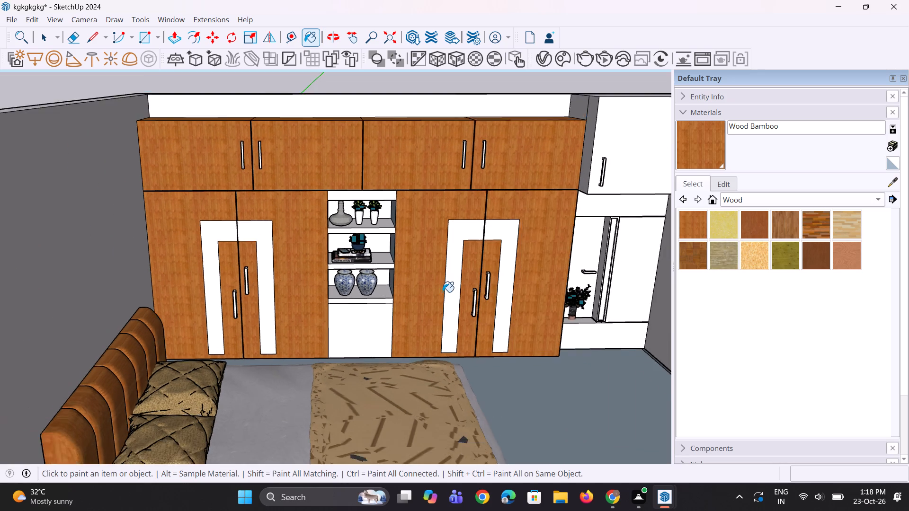
pyautogui.moveTo(438, 293); pyautogui.dragTo(423, 286, button='middle')
pyautogui.scroll(7, 367, 349)
pyautogui.click(371, 332)
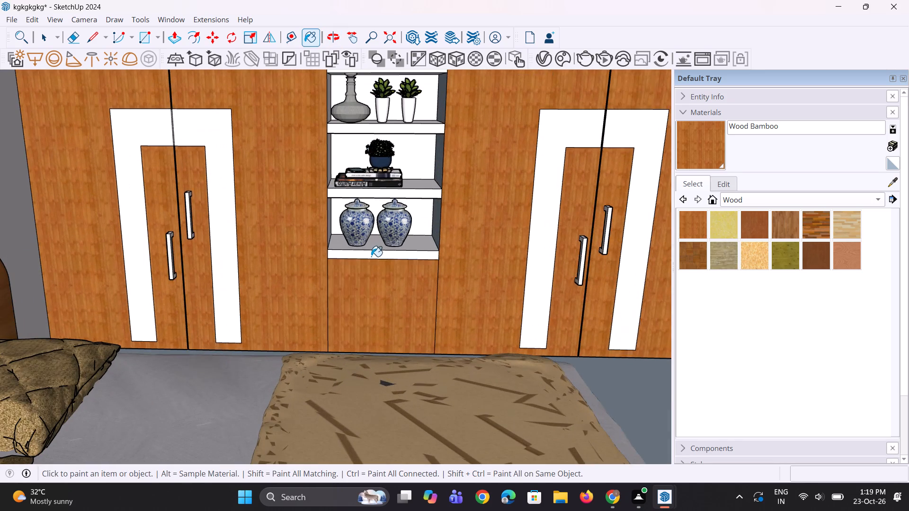
# Paint the bottom display compartment holding the blue vases with Wood Bamboo, including its shelf, front edge, back and sides.
pyautogui.scroll(3, 371, 256)
pyautogui.click(371, 256)
pyautogui.click(372, 247)
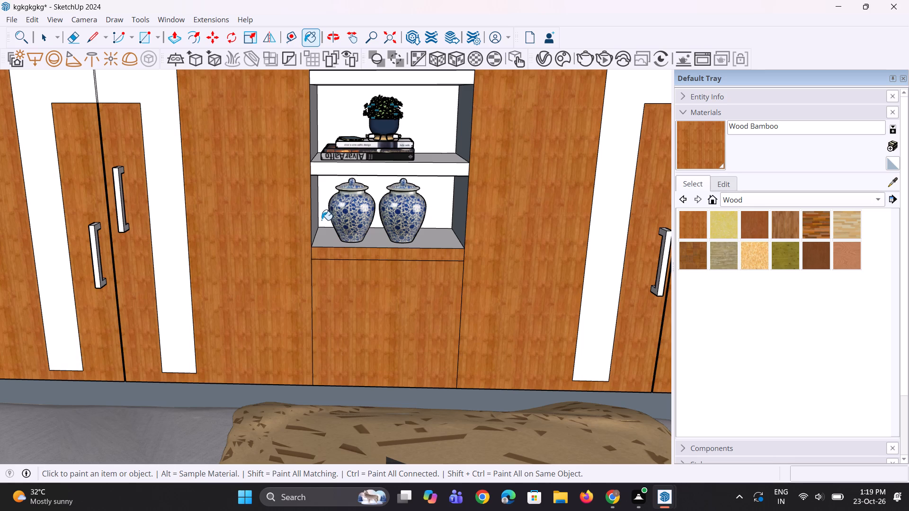
pyautogui.click(317, 214)
pyautogui.moveTo(350, 238); pyautogui.dragTo(345, 242, button='middle')
pyautogui.click(380, 240)
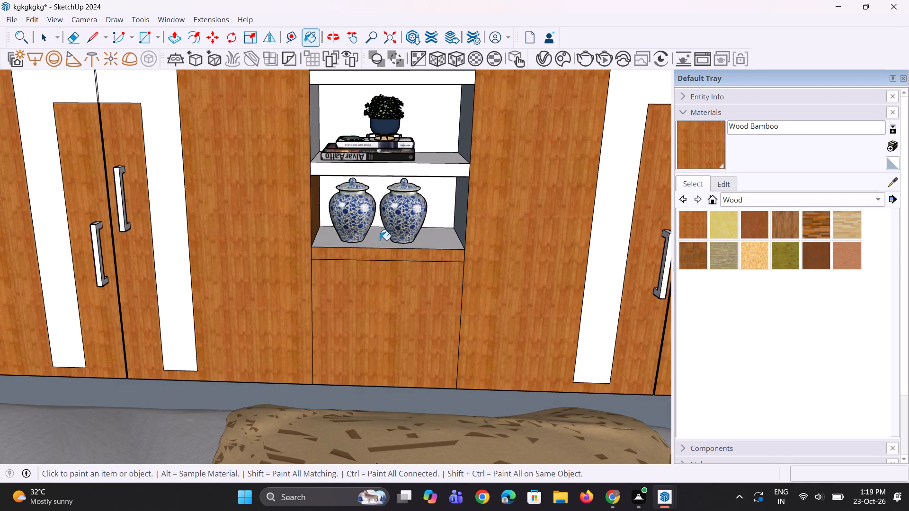
pyautogui.click(375, 183)
pyautogui.click(461, 209)
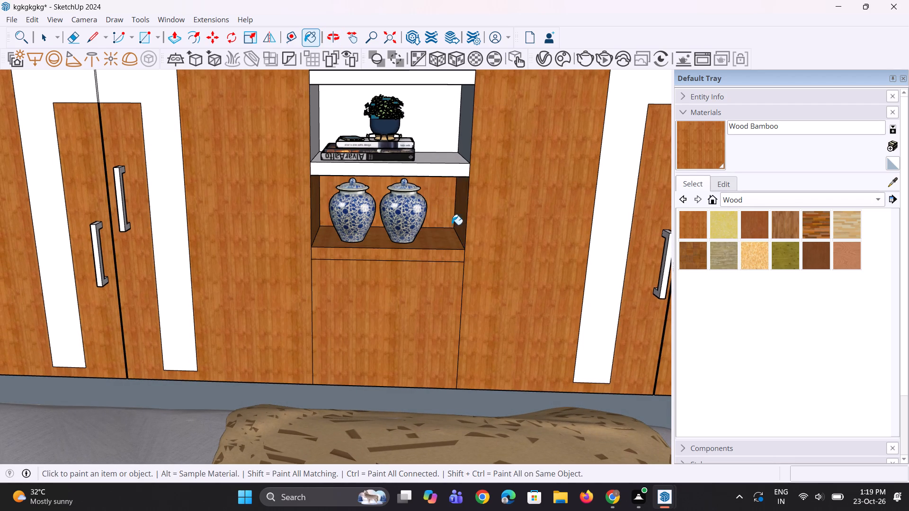
# Paint the top display compartment with Wood Bamboo, covering its back, sides, shelf surface and shelf front edge.
pyautogui.scroll(-5, 359, 300)
pyautogui.scroll(5, 412, 127)
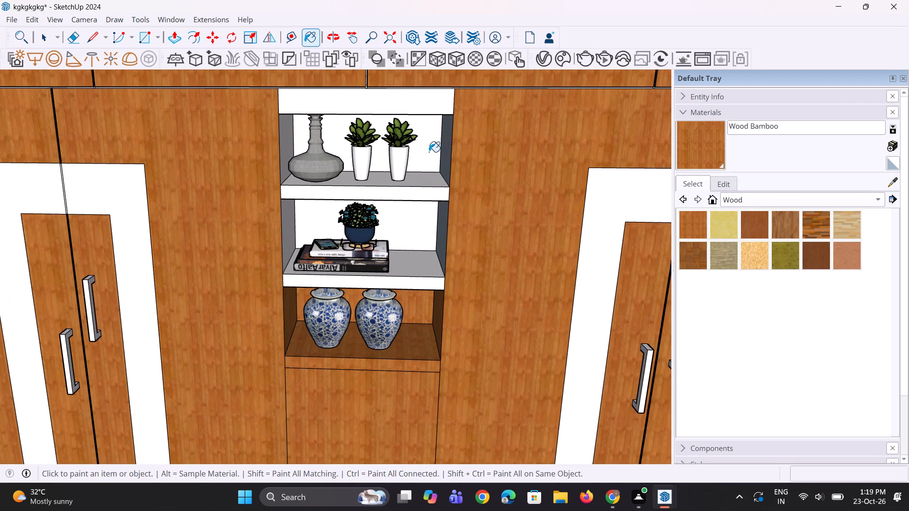
pyautogui.click(429, 152)
pyautogui.click(446, 150)
pyautogui.click(432, 194)
pyautogui.click(430, 181)
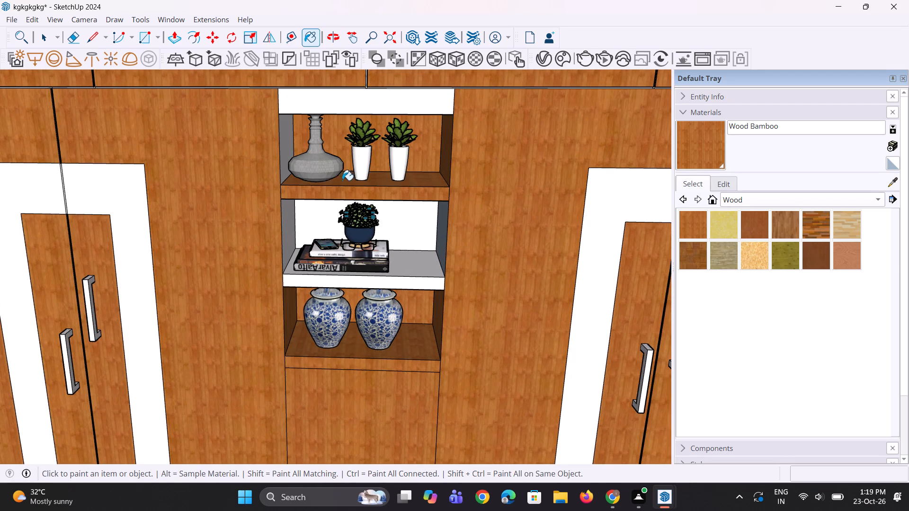
pyautogui.click(284, 148)
# Paint the middle display compartment holding the books with Wood Bamboo, covering its sides, back, shelf surface and front edge.
pyautogui.click(291, 226)
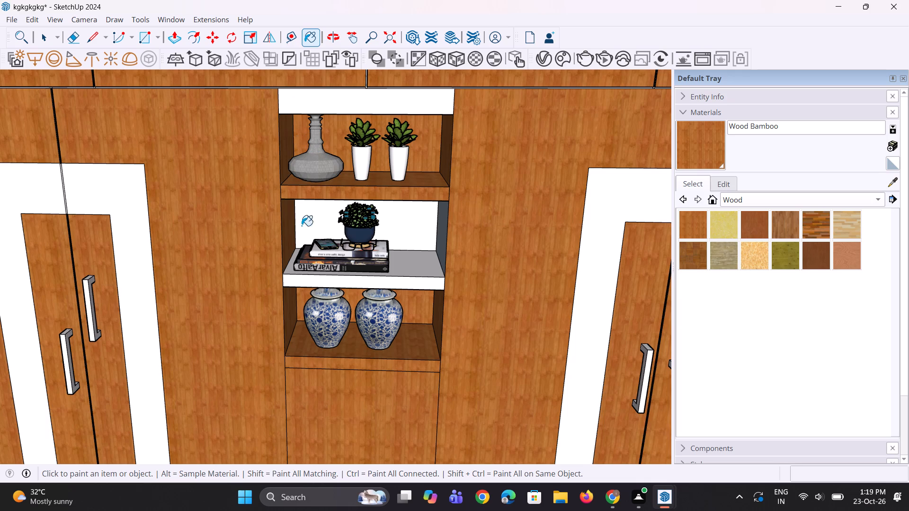
pyautogui.click(308, 225)
pyautogui.click(340, 272)
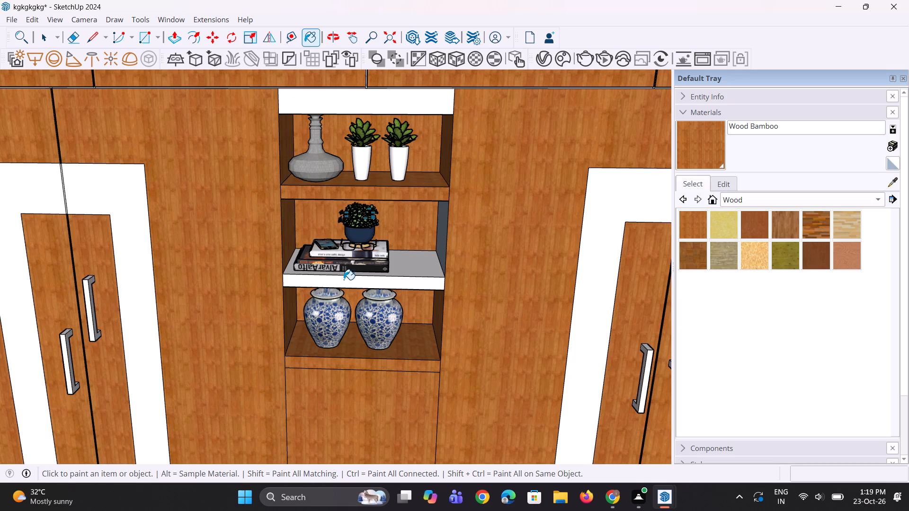
pyautogui.click(344, 280)
pyautogui.scroll(4, 347, 280)
pyautogui.click(352, 272)
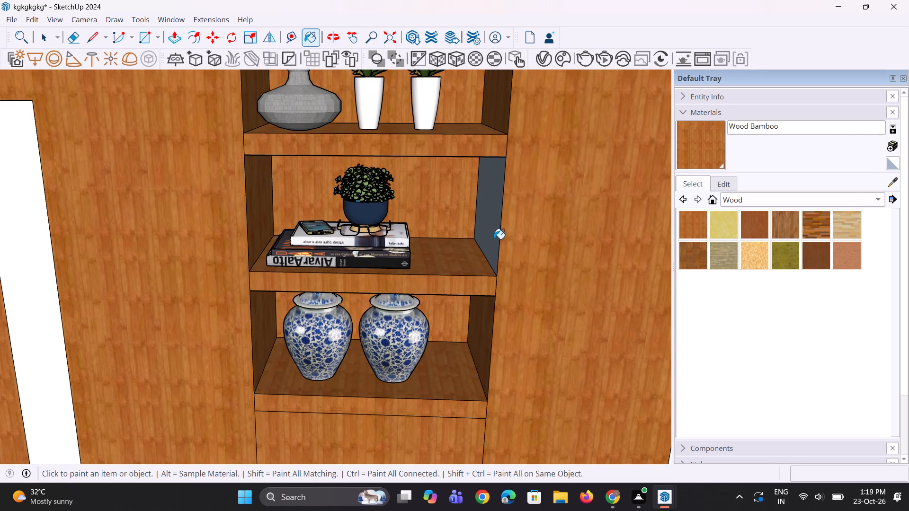
pyautogui.click(496, 233)
# Paint the header strip above the open display shelves with Wood Bamboo.
pyautogui.scroll(-9, 397, 298)
pyautogui.moveTo(399, 243); pyautogui.dragTo(399, 231, button='middle')
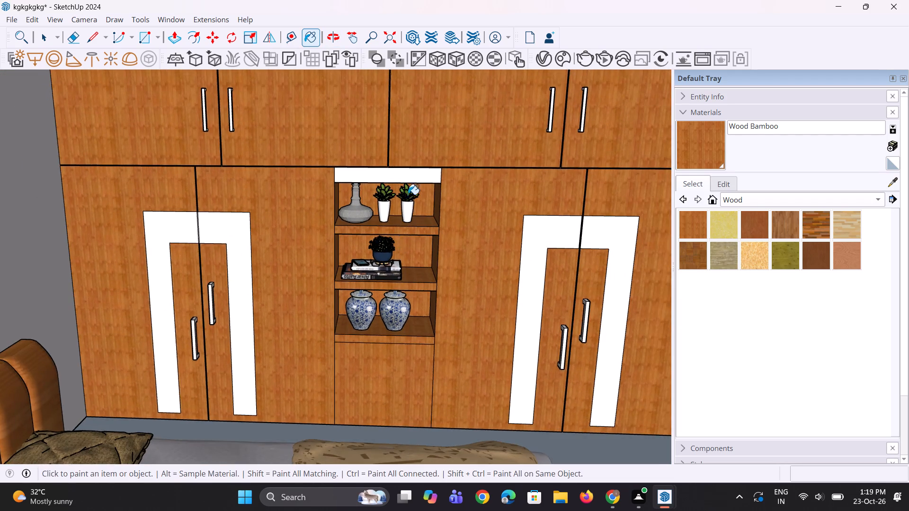
pyautogui.scroll(5, 411, 188)
pyautogui.click(420, 169)
# Paint the corner unit beside the wardrobe with Wood Bamboo: overhead cabinet fronts, the strip beneath, and both large panels below.
pyautogui.moveTo(267, 185); pyautogui.dragTo(227, 201, button='middle')
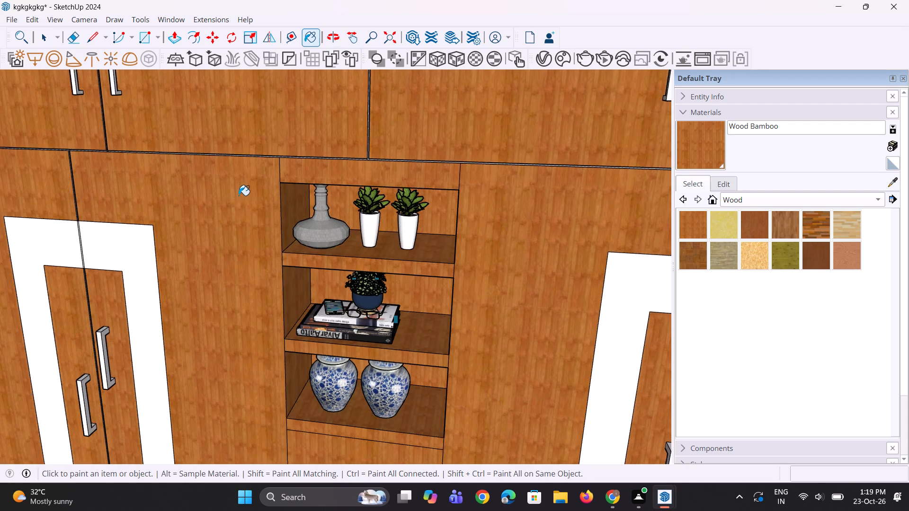
pyautogui.scroll(-10, 240, 195)
pyautogui.moveTo(330, 248); pyautogui.dragTo(374, 239, button='middle')
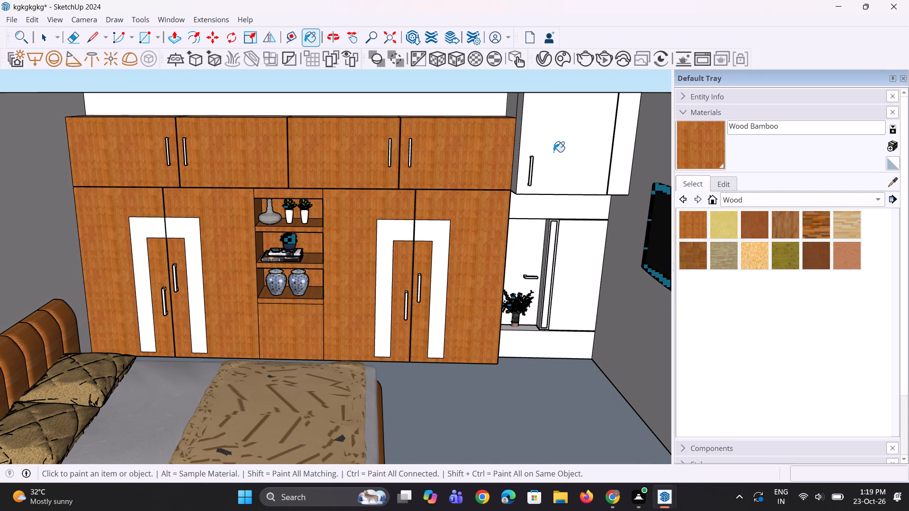
pyautogui.click(552, 132)
pyautogui.click(619, 148)
pyautogui.click(583, 211)
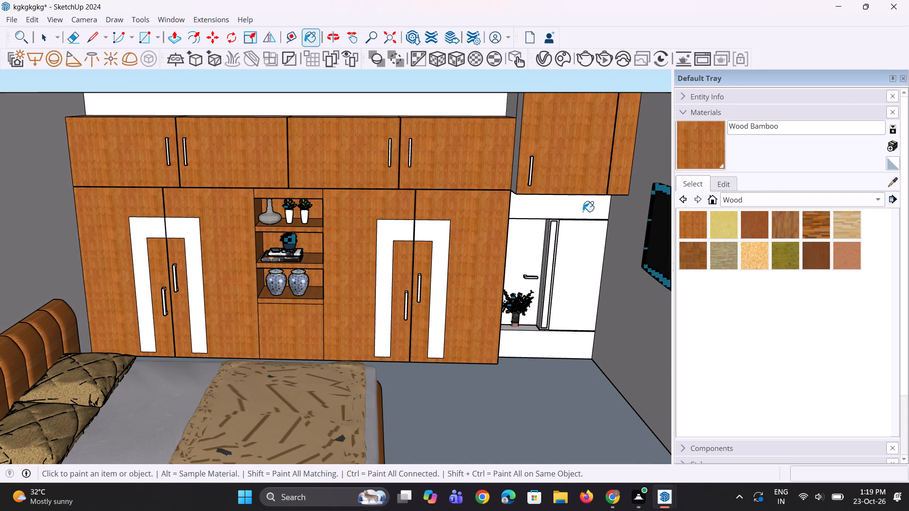
pyautogui.click(576, 260)
pyautogui.scroll(5, 557, 281)
pyautogui.click(495, 242)
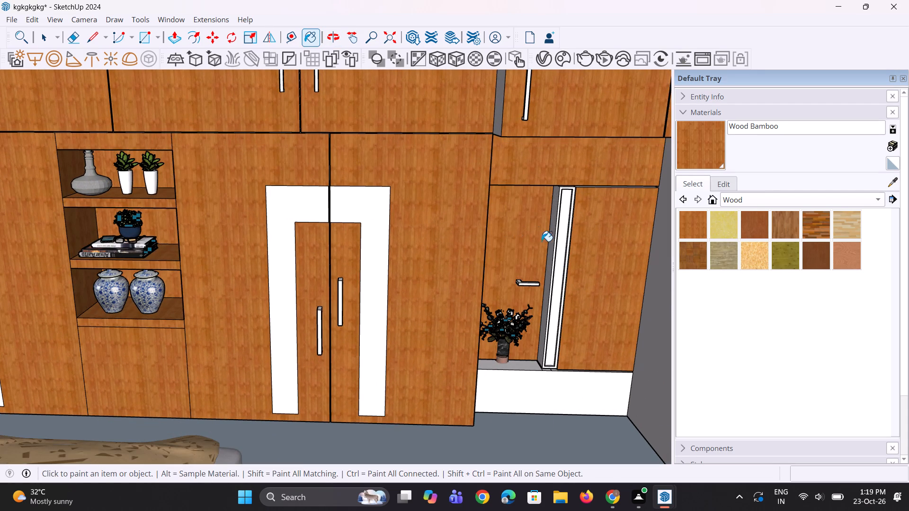
# Paint the narrow vertical framed panel of the corner unit, including its frame and side face, with Wood Bamboo.
pyautogui.click(565, 244)
pyautogui.scroll(8, 561, 244)
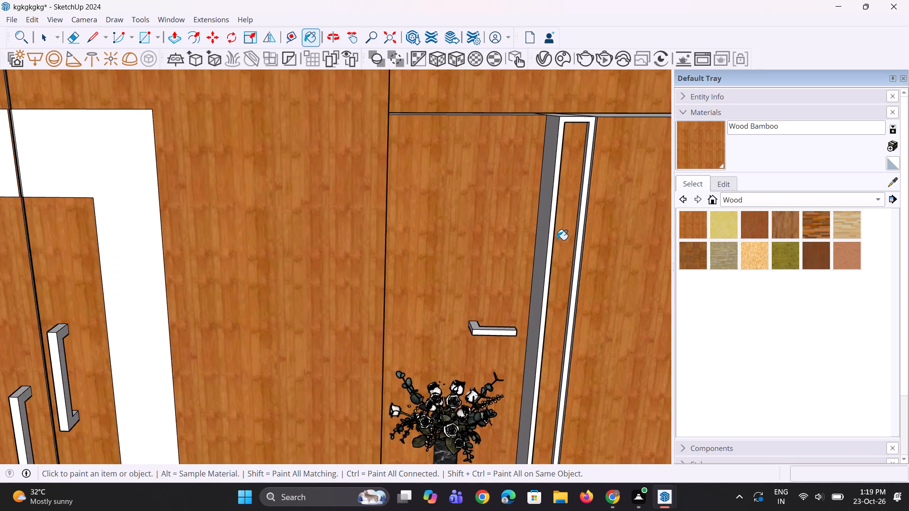
pyautogui.scroll(13, 556, 239)
pyautogui.click(538, 221)
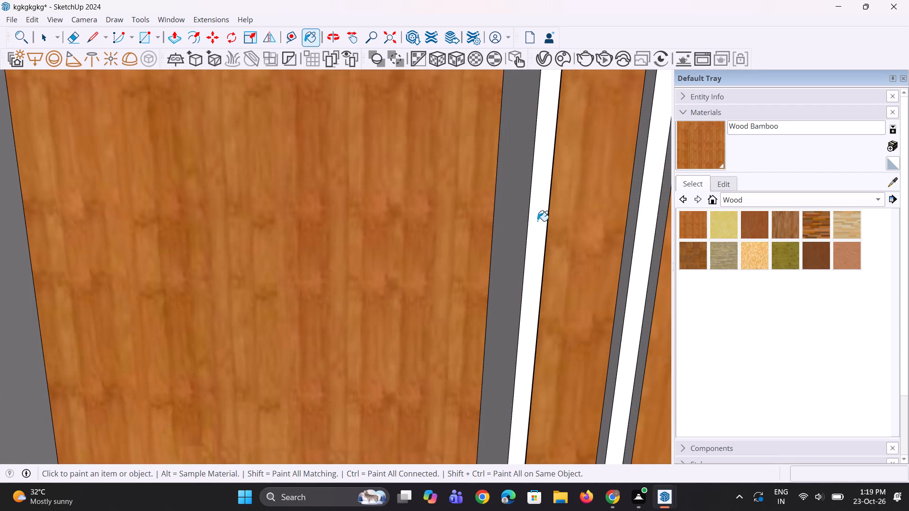
pyautogui.click(518, 232)
# Paint the corner unit's base front and the ledge under the plant with Wood Bamboo.
pyautogui.scroll(-11, 482, 254)
pyautogui.moveTo(512, 276); pyautogui.dragTo(500, 265, button='middle')
pyautogui.scroll(-1, 500, 265)
pyautogui.scroll(-9, 456, 239)
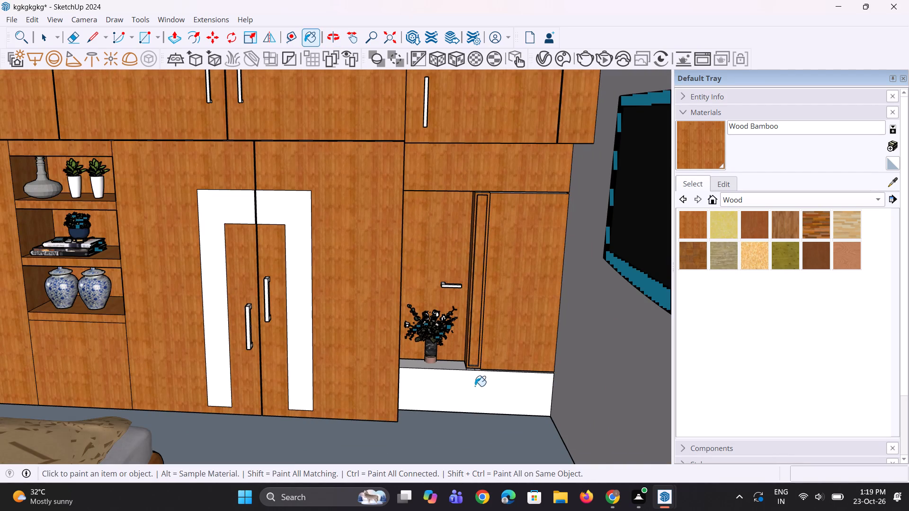
pyautogui.click(475, 386)
pyautogui.click(450, 362)
# Paint the exposed wall strip above the overhead cabinets with Wood Bamboo.
pyautogui.scroll(-11, 473, 345)
pyautogui.moveTo(418, 331); pyautogui.dragTo(411, 308, button='middle')
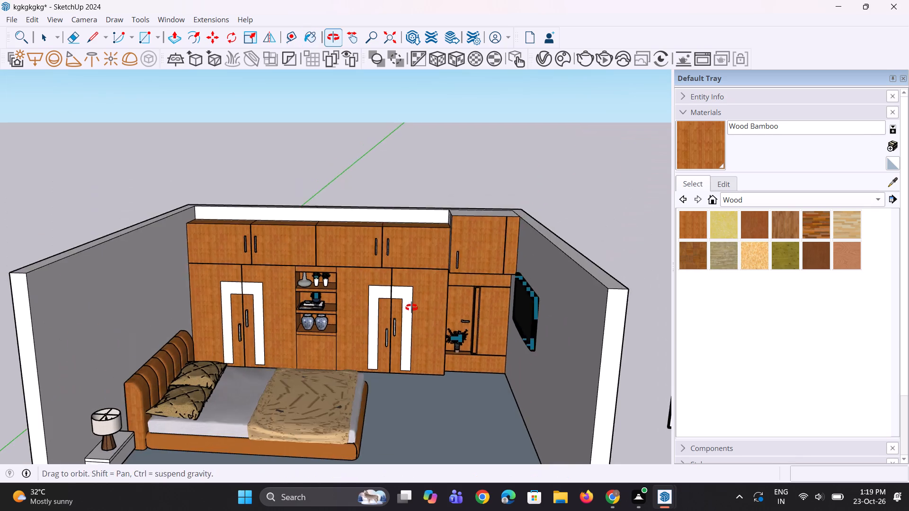
pyautogui.moveTo(411, 308); pyautogui.dragTo(411, 301, button='middle')
pyautogui.scroll(3, 419, 220)
pyautogui.click(422, 211)
# Darken the Wood Bamboo material's colour slightly and check the finish on the wardrobe wall.
pyautogui.scroll(-5, 323, 265)
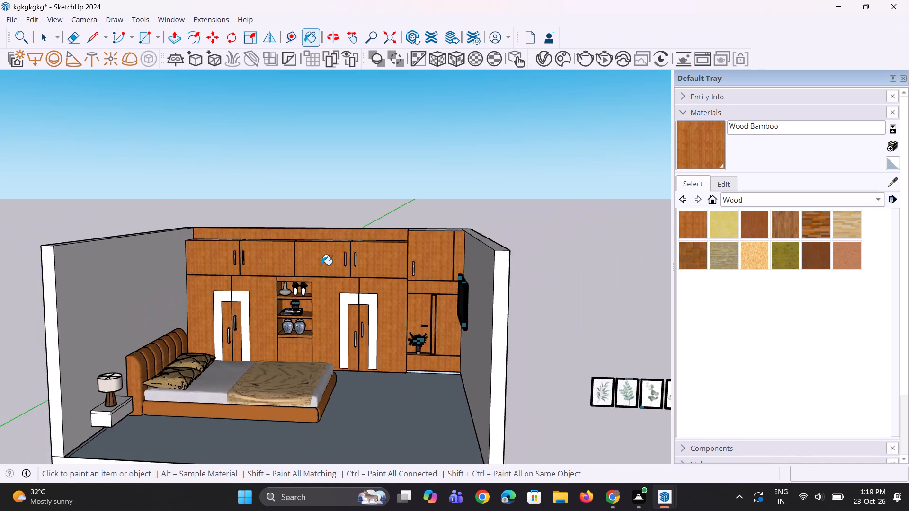
pyautogui.scroll(-4, 321, 265)
pyautogui.scroll(1, 354, 286)
pyautogui.moveTo(355, 286); pyautogui.dragTo(354, 280, button='middle')
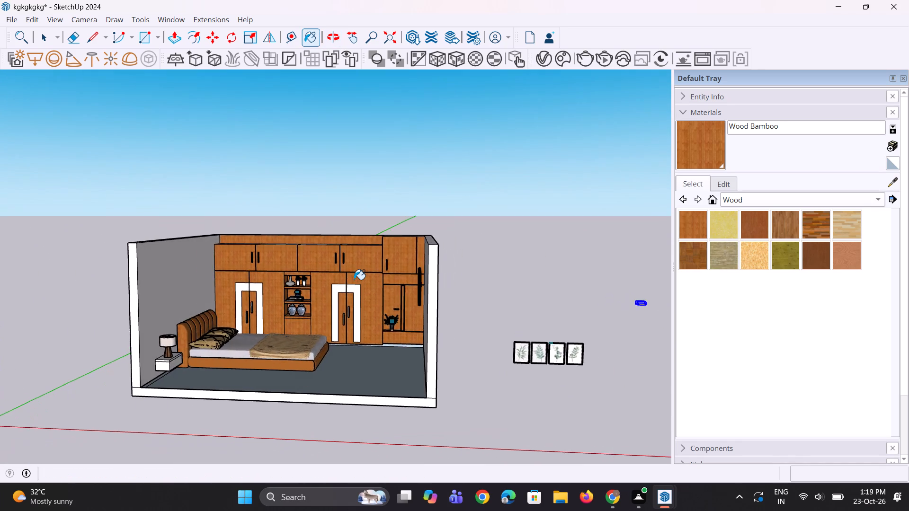
pyautogui.scroll(4, 354, 280)
pyautogui.scroll(-3, 362, 325)
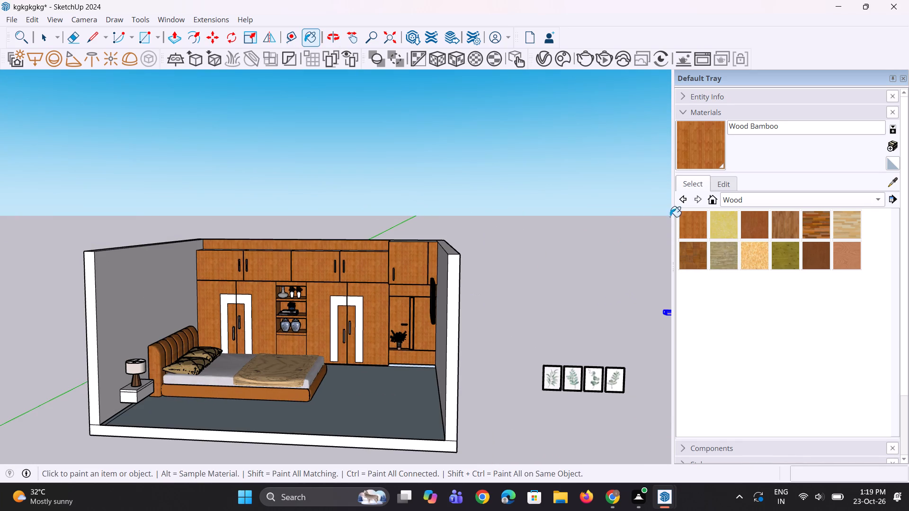
pyautogui.click(728, 190)
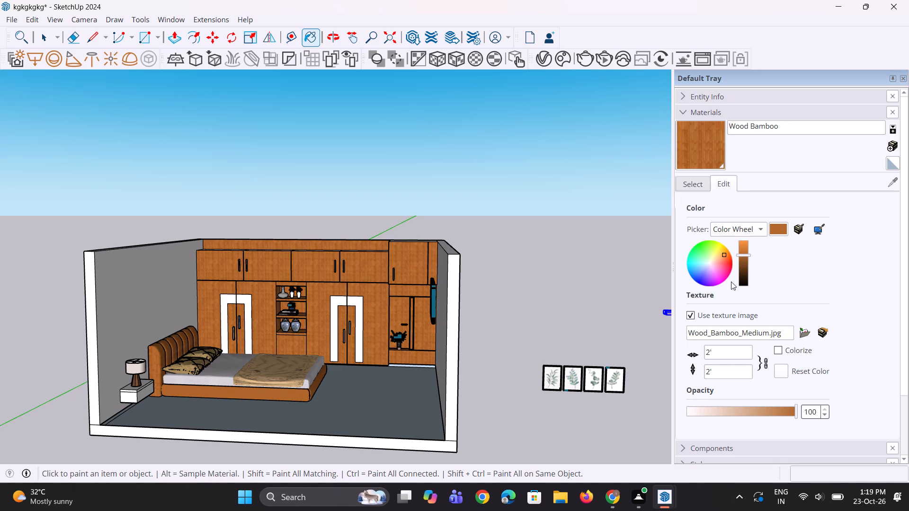
pyautogui.click(741, 257)
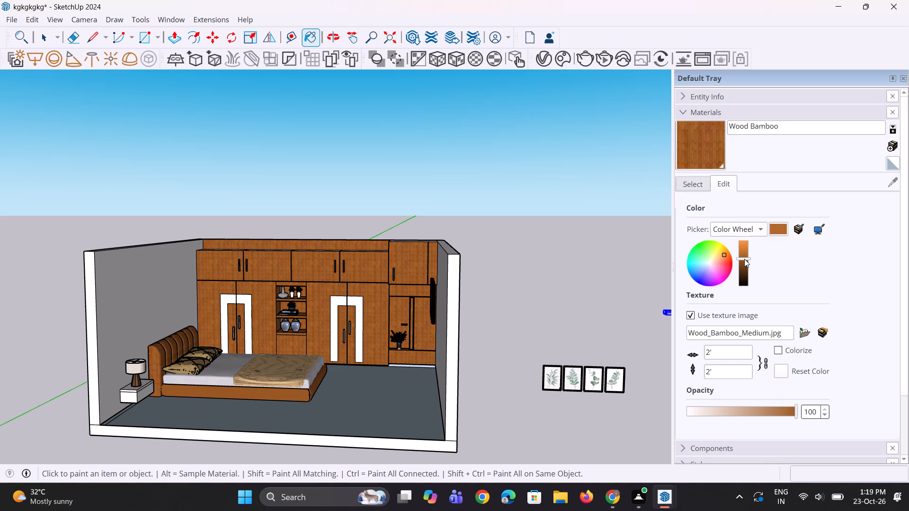
pyautogui.scroll(4, 258, 300)
pyautogui.scroll(3, 473, 335)
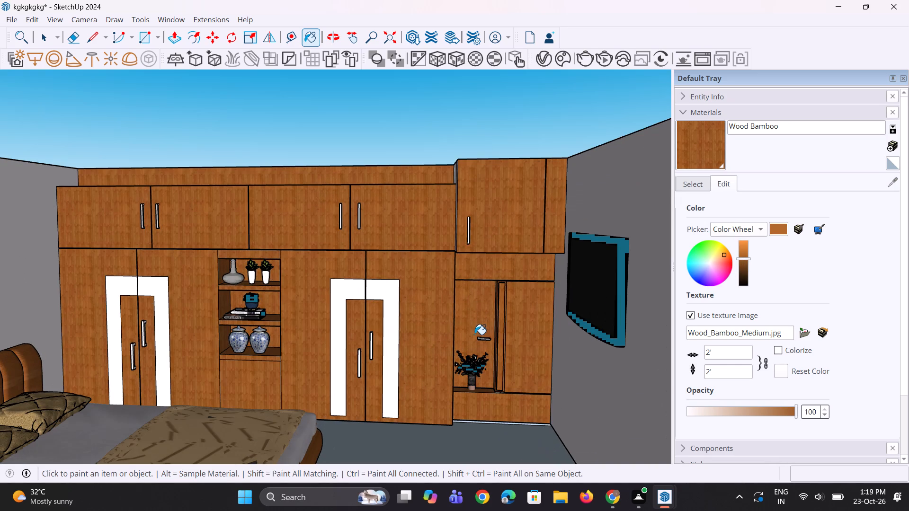
pyautogui.press('space')
pyautogui.press('space')
pyautogui.press('space')
pyautogui.press('space')
pyautogui.scroll(-4, 317, 320)
pyautogui.middleClick(332, 308)
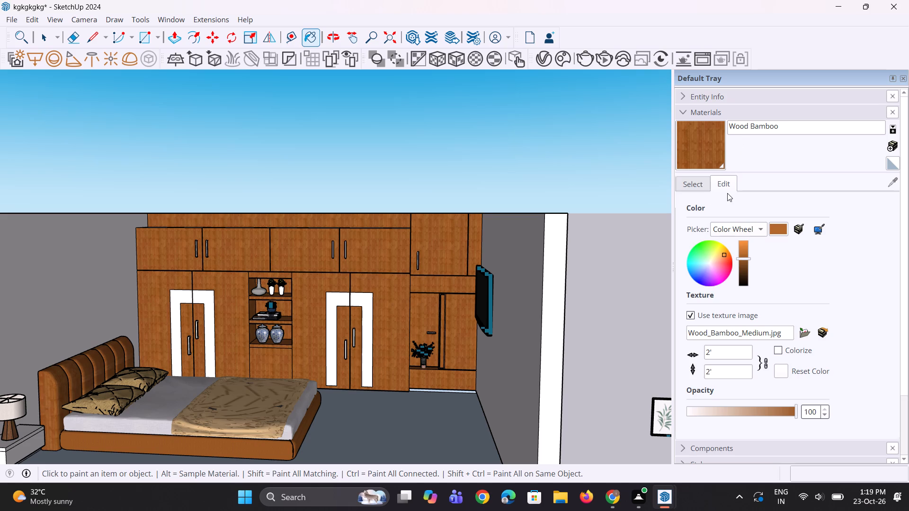
# Paint the front, both sides and lower inner face of the corner unit's overhead door handle with Color M07 from the Colors collection.
pyautogui.click(695, 188)
pyautogui.click(756, 198)
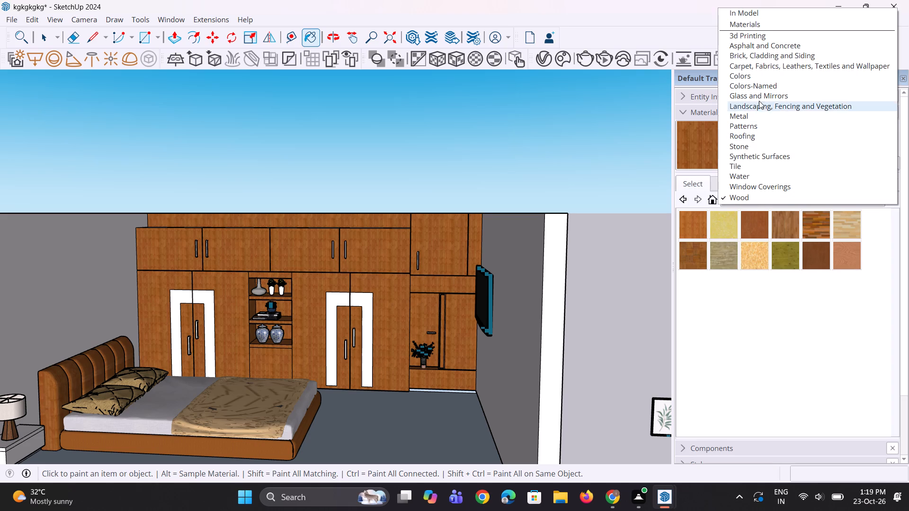
pyautogui.click(764, 73)
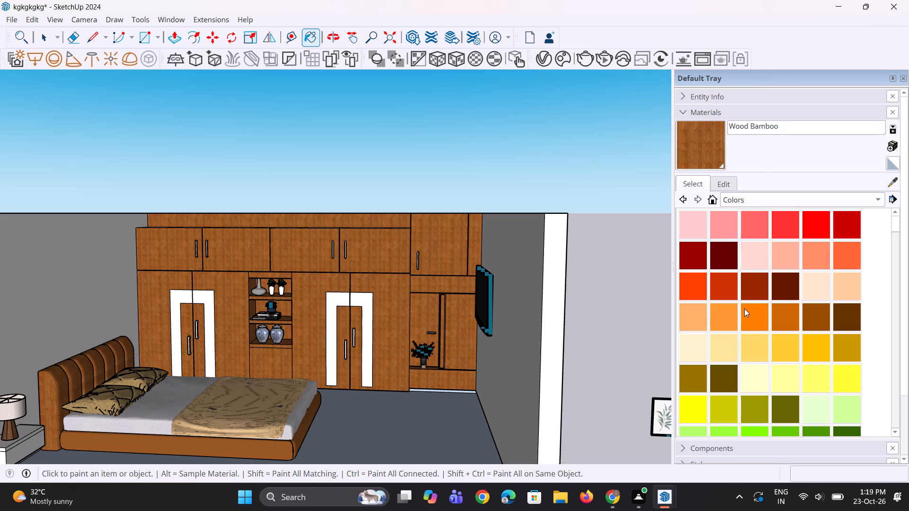
pyautogui.scroll(-16, 726, 339)
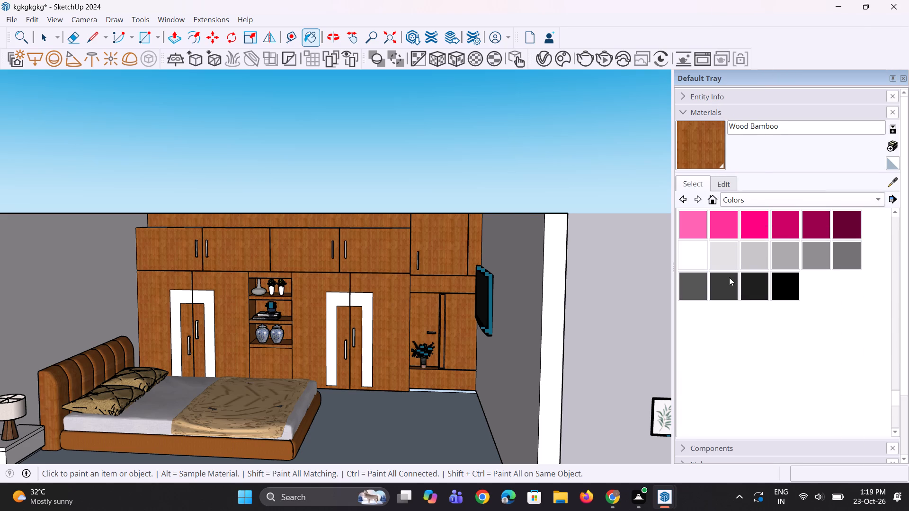
pyautogui.click(729, 278)
pyautogui.scroll(20, 384, 315)
pyautogui.scroll(1, 384, 315)
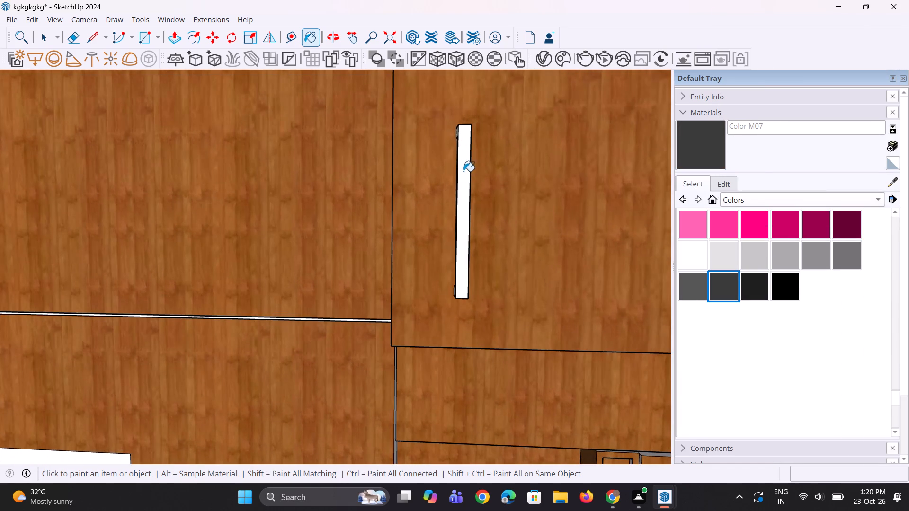
pyautogui.click(464, 171)
pyautogui.moveTo(452, 190); pyautogui.dragTo(395, 211, button='middle')
pyautogui.scroll(6, 416, 169)
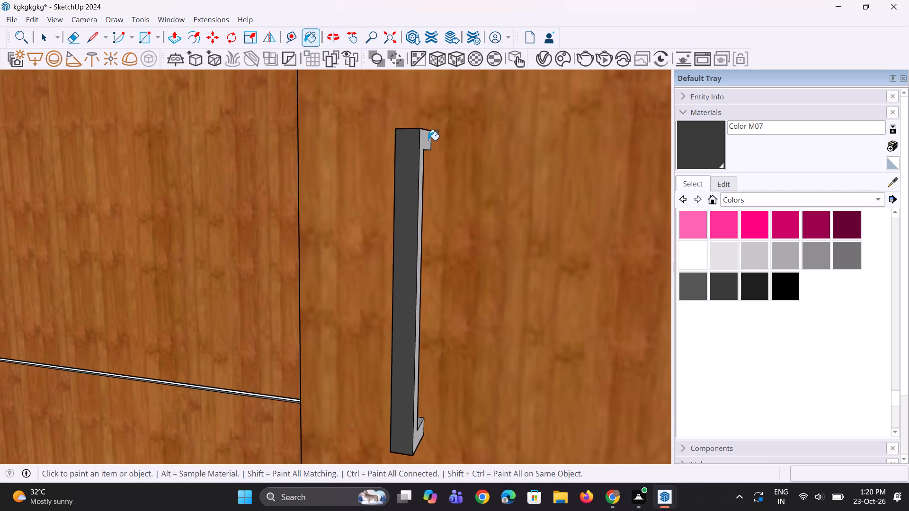
pyautogui.click(428, 140)
pyautogui.moveTo(416, 194); pyautogui.dragTo(595, 203, button='middle')
pyautogui.scroll(1, 435, 201)
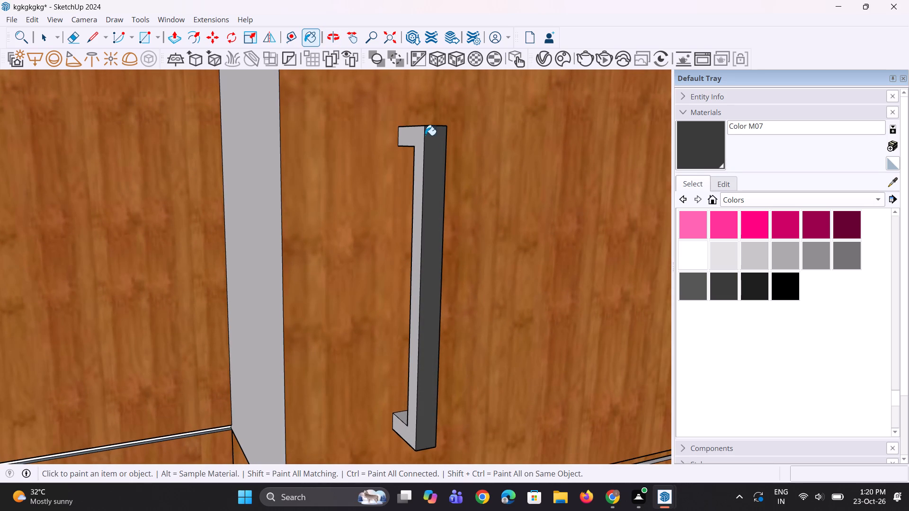
pyautogui.click(418, 138)
pyautogui.scroll(2, 408, 400)
pyautogui.click(402, 416)
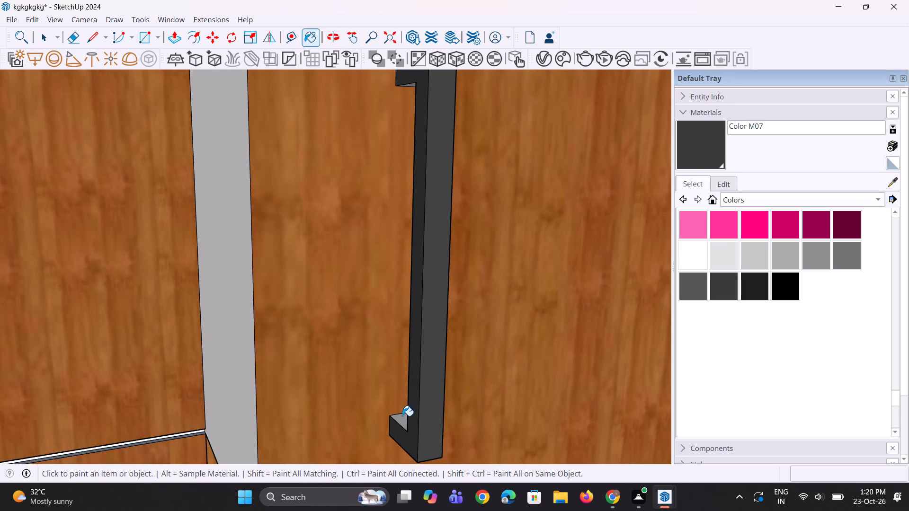
# Paint the top and bottom end faces of the corner unit's overhead door handle with Color M07.
pyautogui.scroll(-4, 422, 339)
pyautogui.moveTo(447, 267); pyautogui.dragTo(424, 339, button='middle')
pyautogui.scroll(-1, 423, 330)
pyautogui.scroll(1, 416, 247)
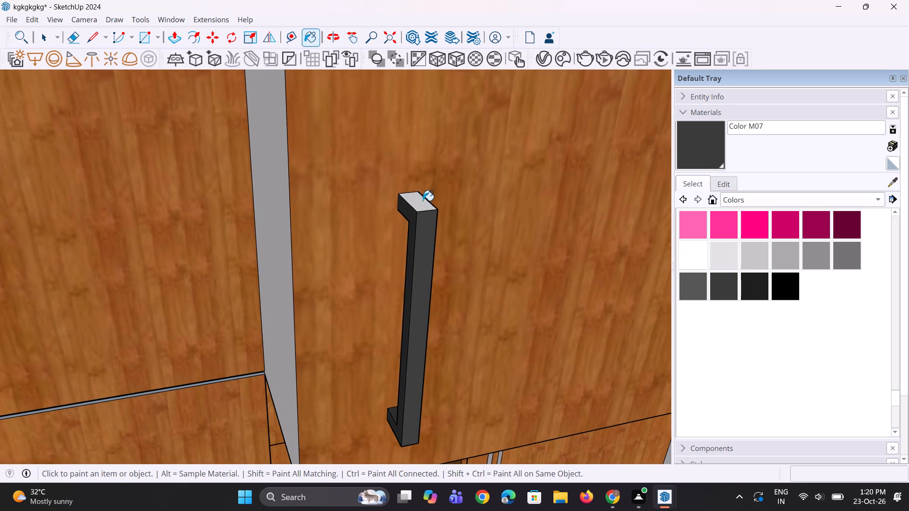
pyautogui.click(421, 213)
pyautogui.click(421, 205)
pyautogui.scroll(-8, 419, 241)
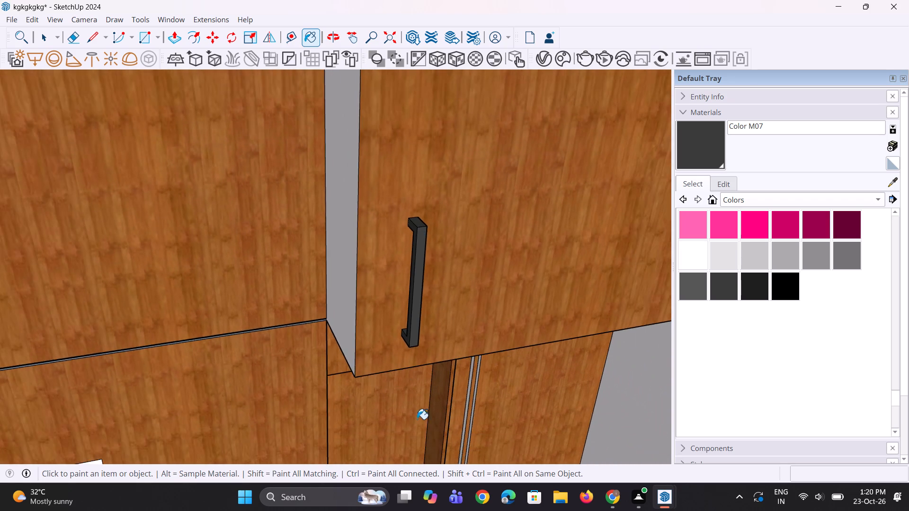
pyautogui.moveTo(417, 419); pyautogui.dragTo(411, 232, button='middle')
pyautogui.scroll(8, 407, 202)
pyautogui.click(401, 170)
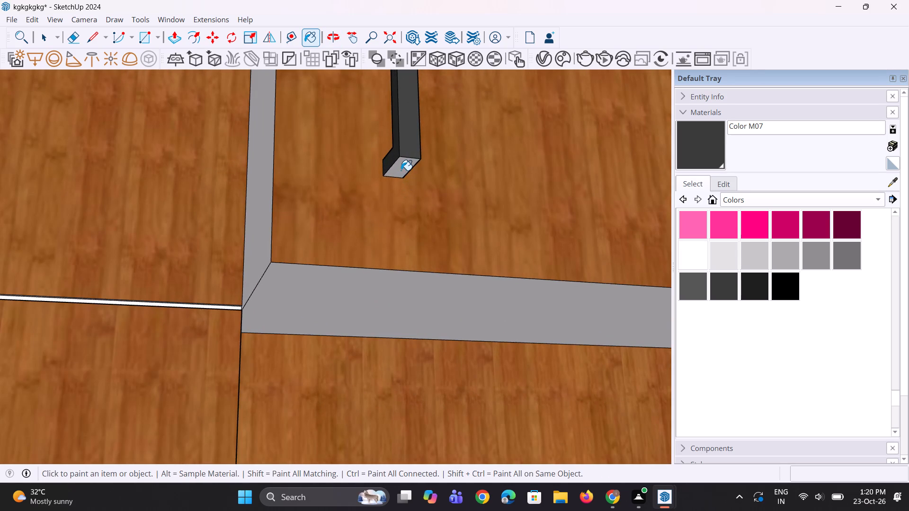
# Paint the front, both sides and upper bracket underside of the overhead handle nearest the corner unit with Color M07.
pyautogui.scroll(-15, 382, 365)
pyautogui.scroll(3, 224, 195)
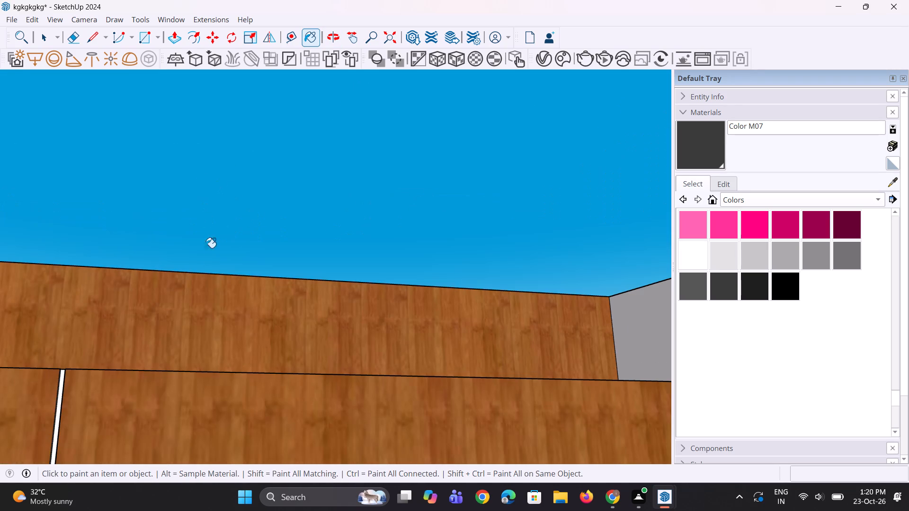
pyautogui.scroll(-8, 212, 317)
pyautogui.scroll(6, 194, 464)
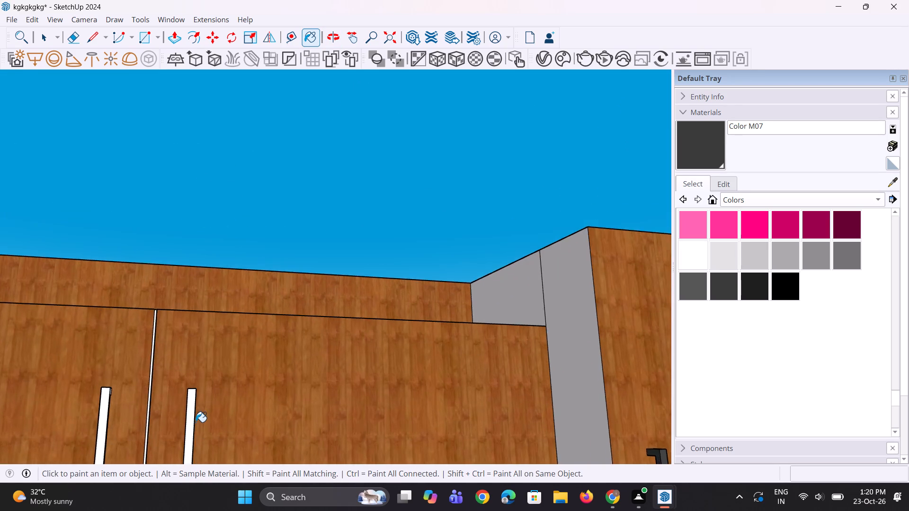
pyautogui.scroll(7, 196, 422)
pyautogui.click(187, 390)
pyautogui.moveTo(194, 394); pyautogui.dragTo(90, 381, button='middle')
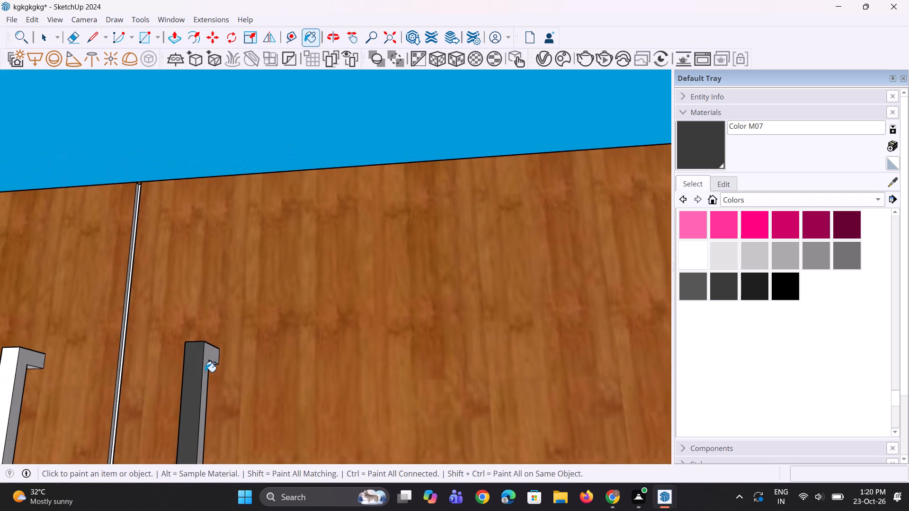
pyautogui.scroll(3, 206, 368)
pyautogui.click(205, 353)
pyautogui.moveTo(182, 380); pyautogui.dragTo(497, 406, button='middle')
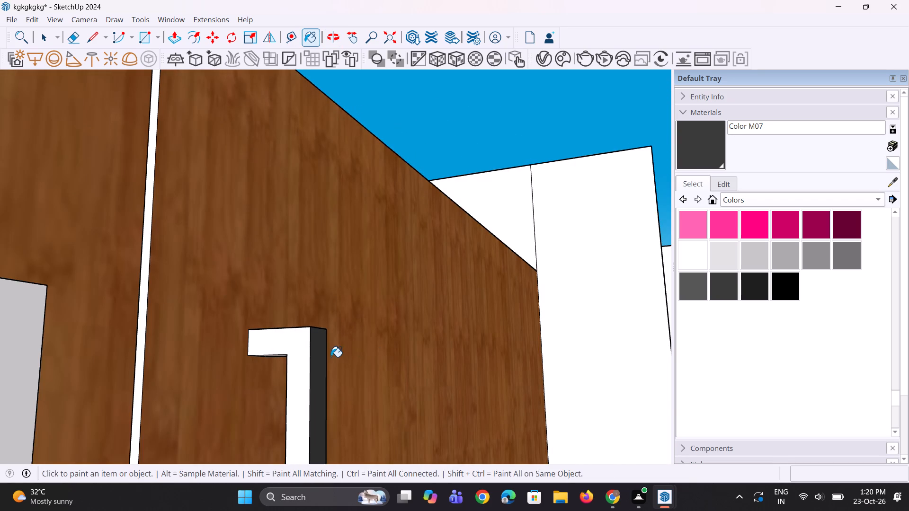
pyautogui.click(303, 350)
pyautogui.moveTo(295, 396); pyautogui.dragTo(295, 342, button='middle')
pyautogui.scroll(3, 278, 348)
pyautogui.click(275, 362)
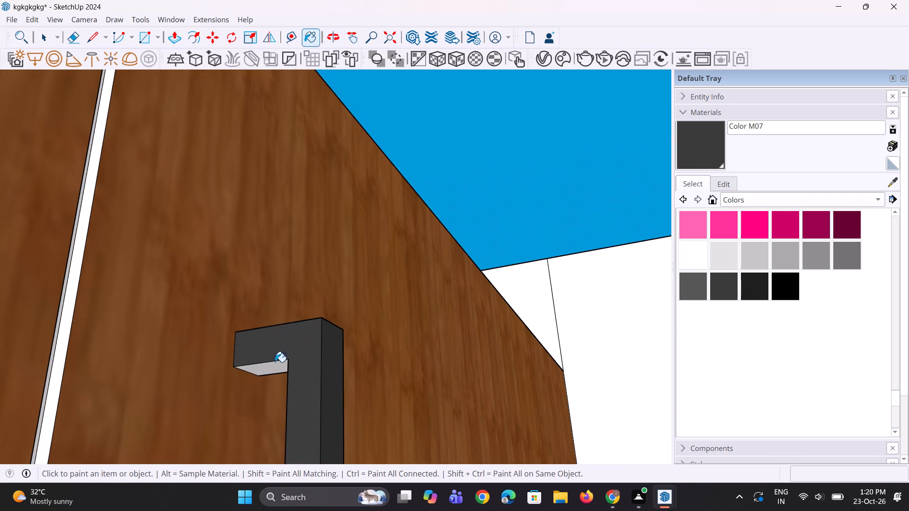
pyautogui.click(275, 366)
# Paint the inner face of that same overhead handle's lower bracket with Color M07.
pyautogui.scroll(-5, 225, 352)
pyautogui.scroll(-15, 264, 345)
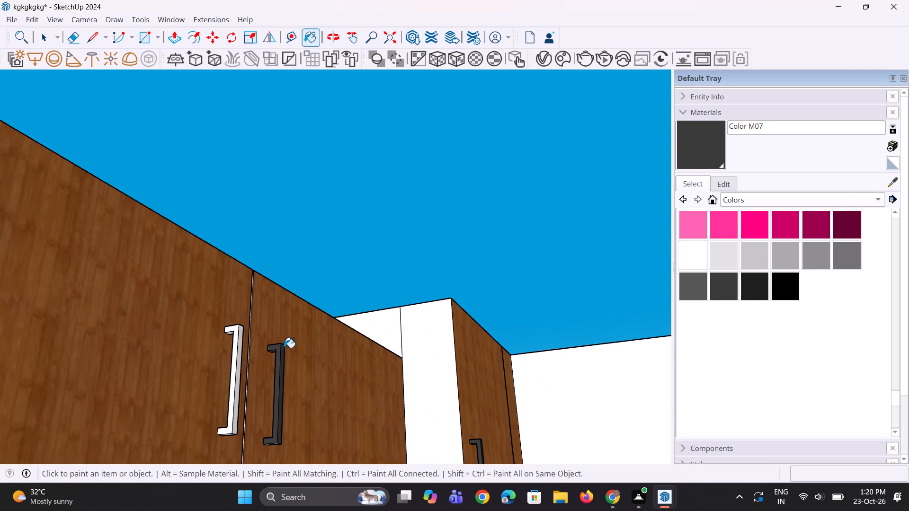
pyautogui.moveTo(326, 366); pyautogui.dragTo(295, 452, button='middle')
pyautogui.scroll(-5, 260, 322)
pyautogui.scroll(7, 276, 415)
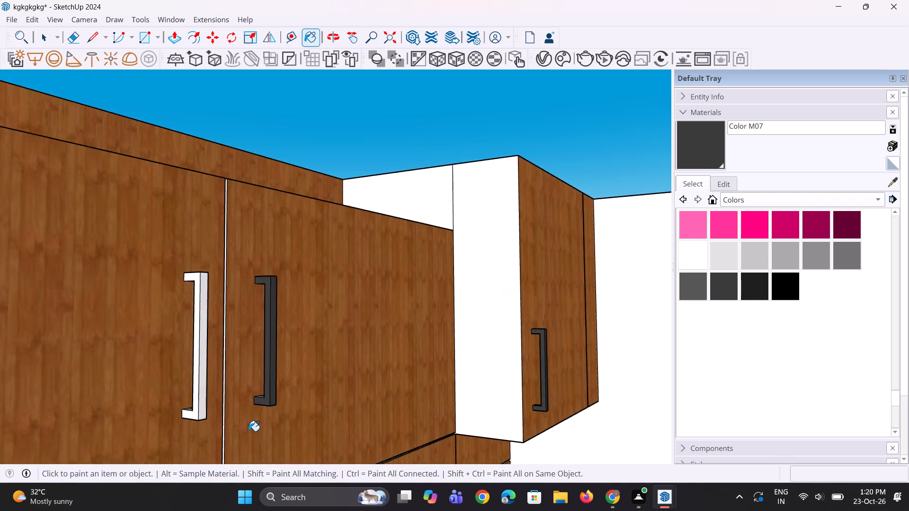
pyautogui.scroll(9, 249, 431)
pyautogui.moveTo(277, 397); pyautogui.dragTo(275, 427, button='middle')
pyautogui.scroll(4, 269, 376)
pyautogui.click(272, 365)
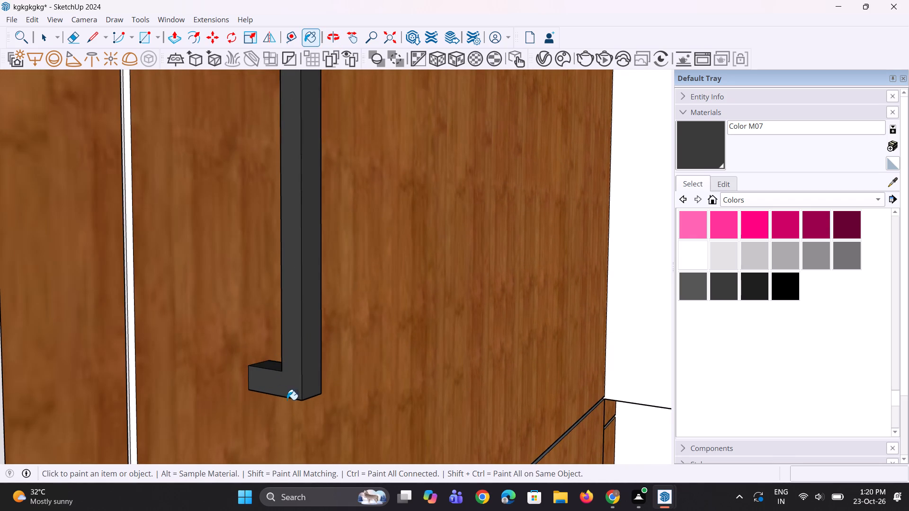
# Paint the front, sides, top and inner bracket faces of the other handle in this overhead door pair with Color M07.
pyautogui.scroll(-6, 307, 399)
pyautogui.click(168, 428)
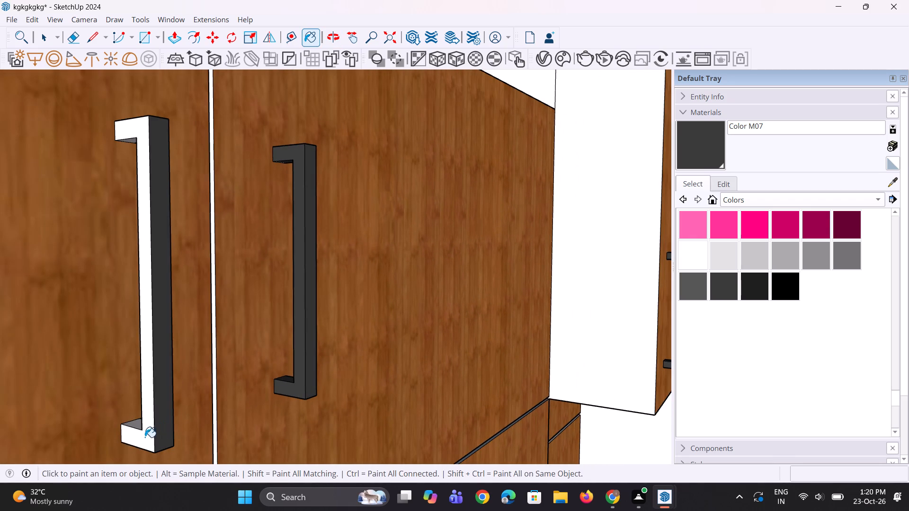
pyautogui.click(145, 437)
pyautogui.click(138, 425)
pyautogui.scroll(-4, 134, 397)
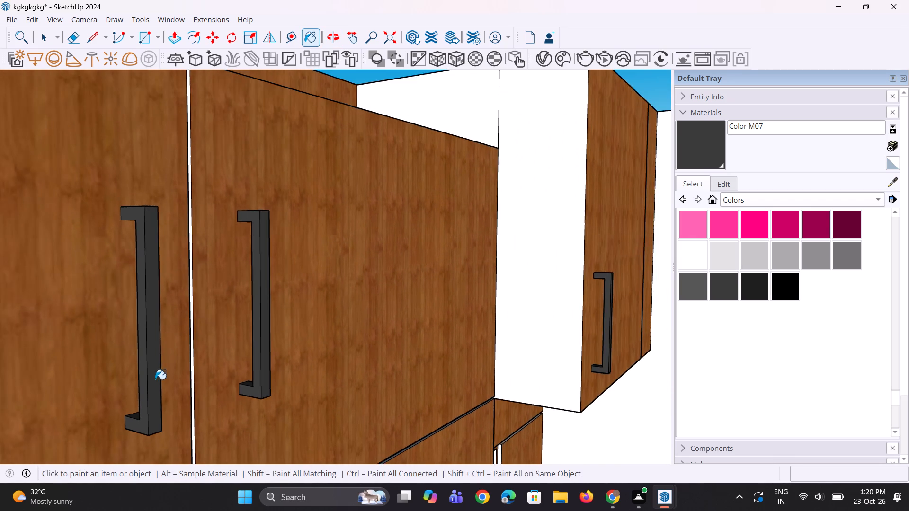
pyautogui.scroll(6, 146, 203)
pyautogui.scroll(1, 136, 253)
pyautogui.moveTo(136, 253); pyautogui.dragTo(139, 222, button='middle')
pyautogui.scroll(3, 138, 222)
pyautogui.click(109, 216)
pyautogui.scroll(-6, 156, 251)
pyautogui.scroll(1, 203, 250)
pyautogui.moveTo(203, 250); pyautogui.dragTo(1, 296, button='middle')
pyautogui.scroll(6, 187, 215)
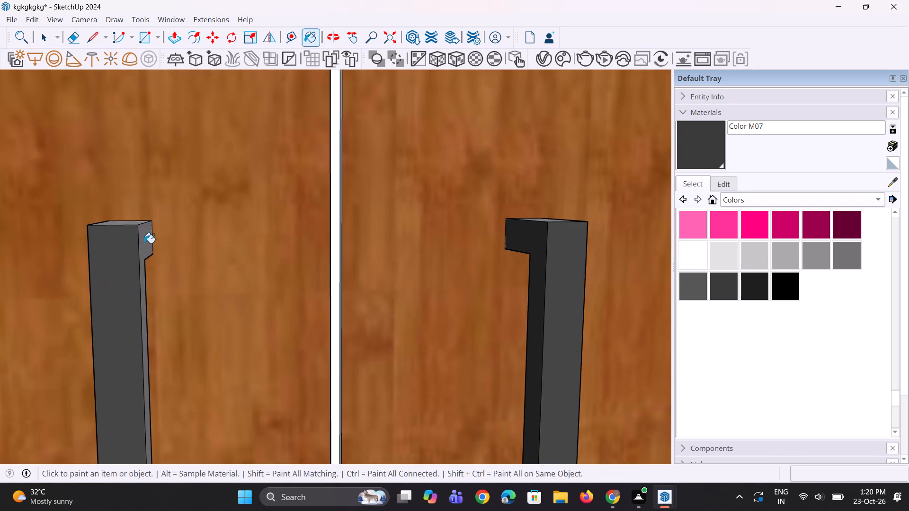
pyautogui.click(144, 243)
pyautogui.click(131, 223)
# Paint the bottom end faces of both handles in this overhead door pair with Color M07.
pyautogui.scroll(-4, 205, 196)
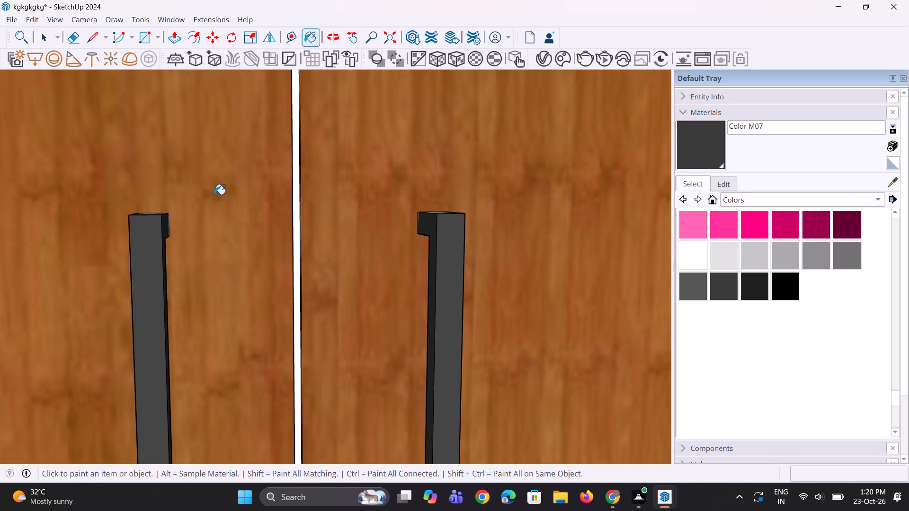
pyautogui.scroll(-14, 221, 194)
pyautogui.moveTo(284, 272); pyautogui.dragTo(314, 164, button='middle')
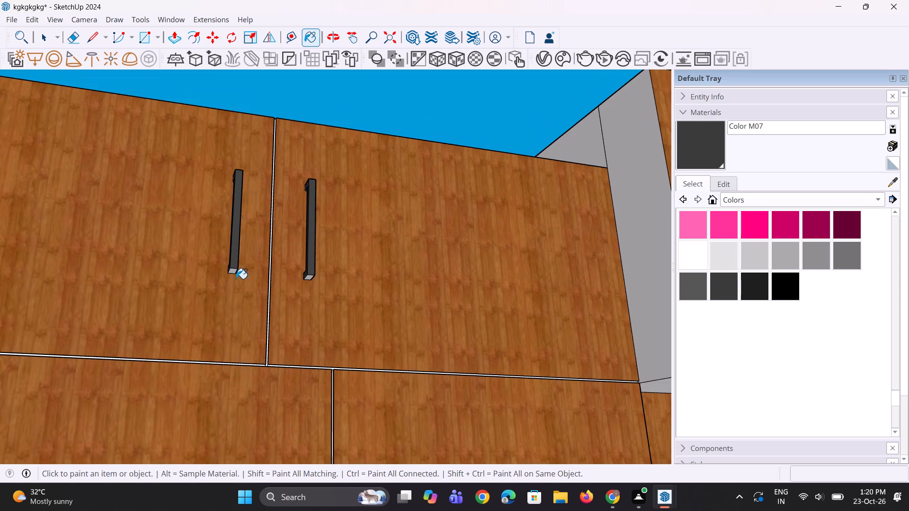
pyautogui.scroll(10, 228, 285)
pyautogui.click(235, 263)
pyautogui.click(451, 277)
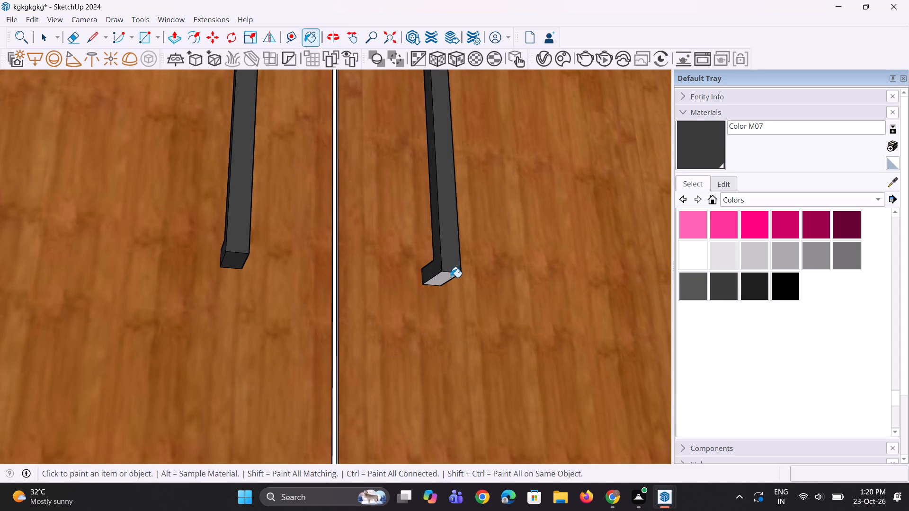
# Paint the front and left side faces of both handles on the far overhead door pair with Color M07.
pyautogui.scroll(-10, 460, 296)
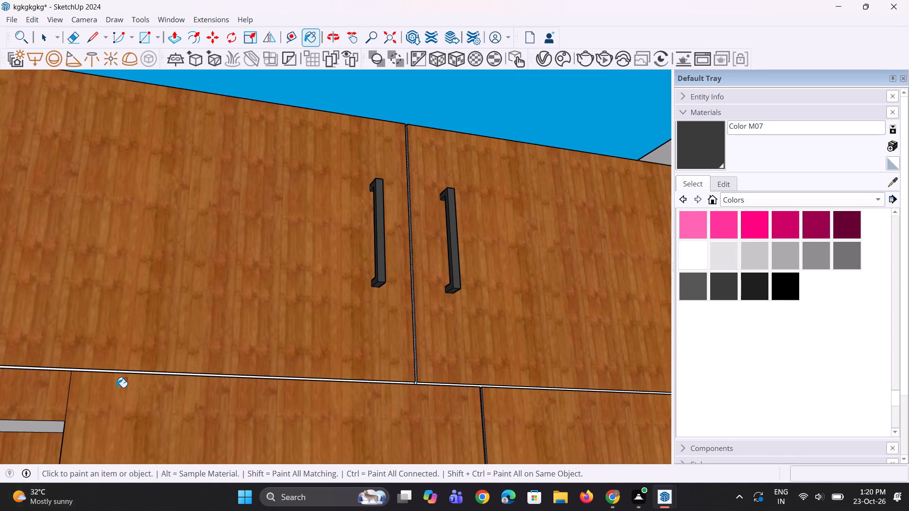
pyautogui.scroll(-7, 235, 241)
pyautogui.scroll(4, 130, 243)
pyautogui.scroll(-2, 469, 312)
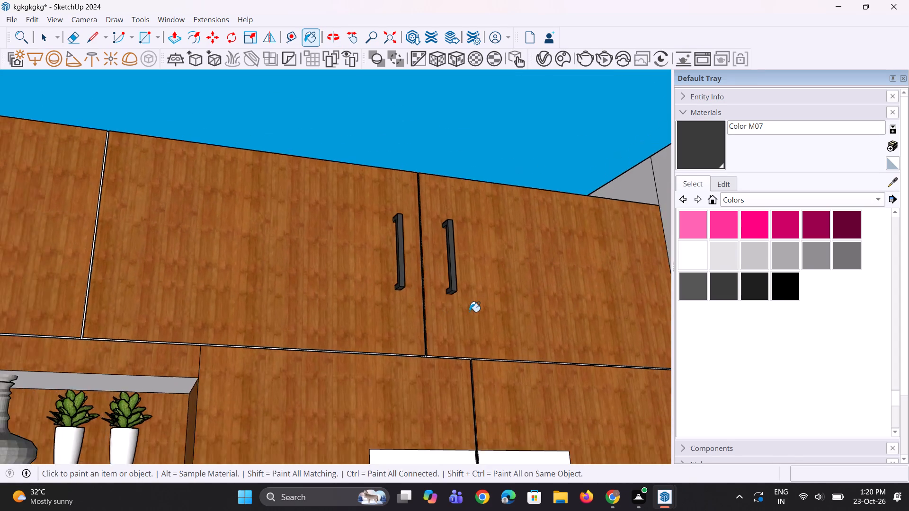
pyautogui.scroll(-10, 469, 312)
pyautogui.scroll(14, 232, 289)
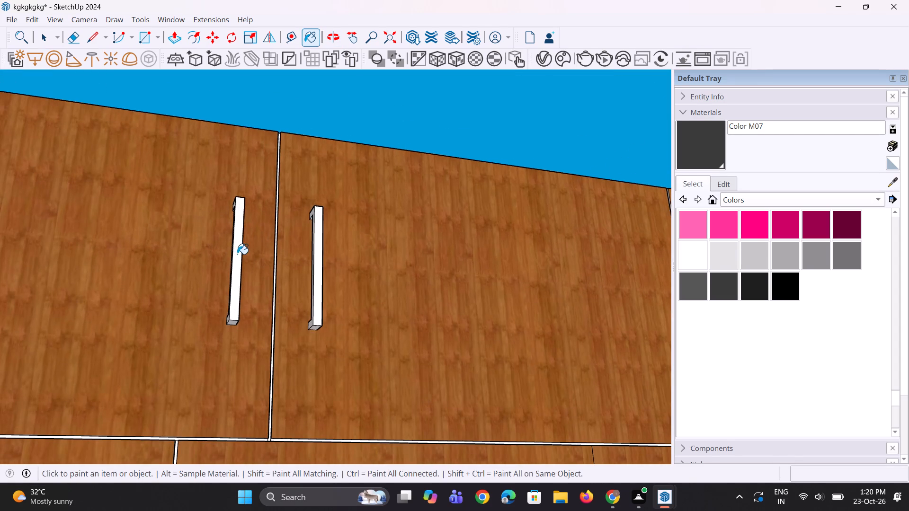
pyautogui.click(237, 254)
pyautogui.scroll(3, 333, 253)
pyautogui.click(314, 263)
pyautogui.moveTo(274, 299); pyautogui.dragTo(400, 376, button='middle')
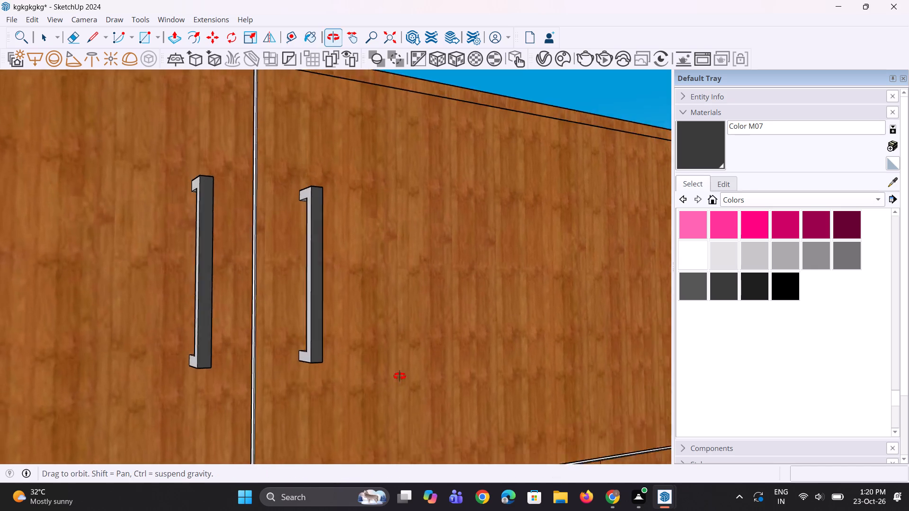
pyautogui.moveTo(400, 376); pyautogui.dragTo(412, 375, button='middle')
pyautogui.scroll(3, 223, 308)
pyautogui.click(232, 309)
pyautogui.click(351, 300)
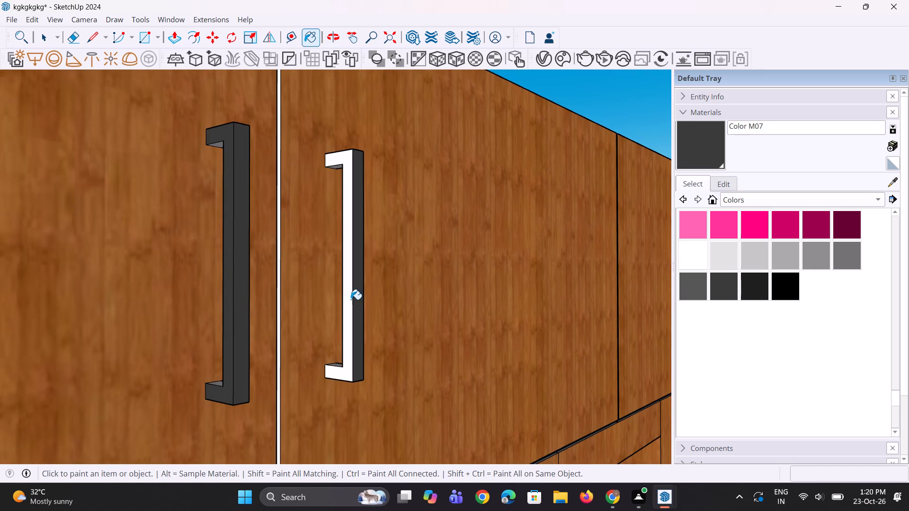
# Paint the top ends and right side faces of both handles on the far overhead door pair with Color M07.
pyautogui.moveTo(336, 309); pyautogui.dragTo(251, 438, button='middle')
pyautogui.scroll(3, 128, 258)
pyautogui.click(143, 267)
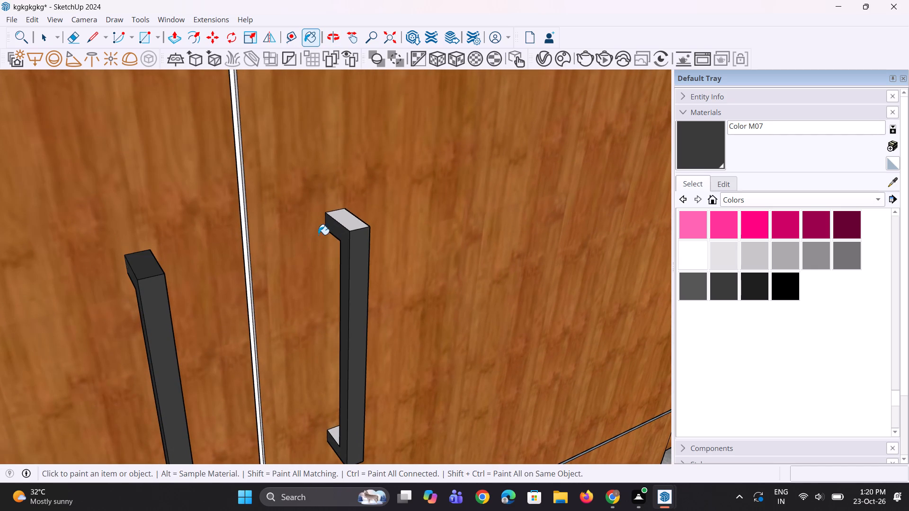
pyautogui.click(349, 224)
pyautogui.moveTo(413, 275); pyautogui.dragTo(149, 271, button='middle')
pyautogui.click(149, 271)
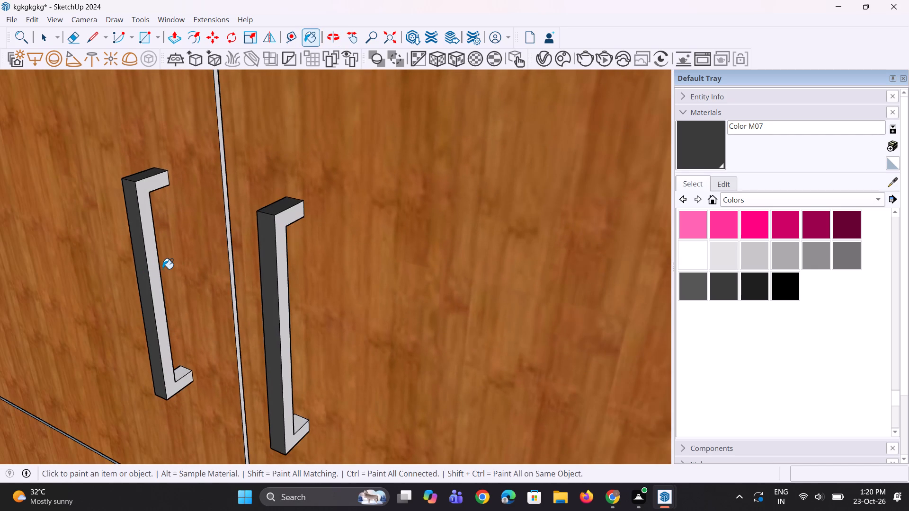
pyautogui.click(155, 286)
pyautogui.scroll(2, 229, 274)
pyautogui.click(297, 248)
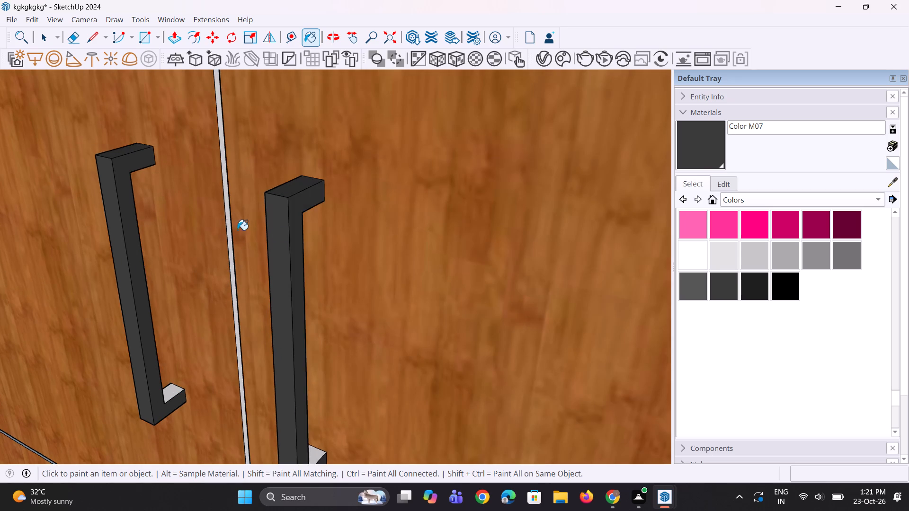
# Paint the inner faces of both far overhead handles' lower brackets with Color M07.
pyautogui.scroll(-4, 200, 226)
pyautogui.scroll(8, 173, 302)
pyautogui.click(180, 375)
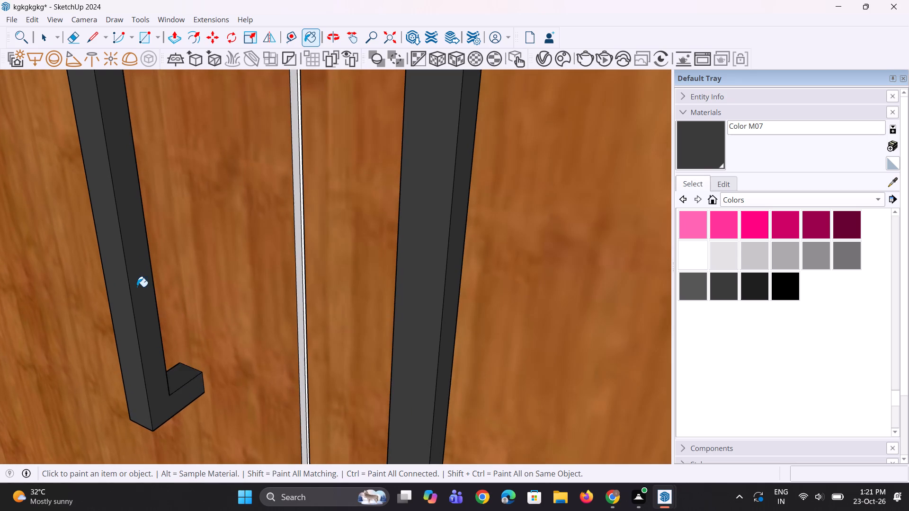
pyautogui.scroll(-10, 137, 287)
pyautogui.scroll(4, 244, 355)
pyautogui.click(260, 367)
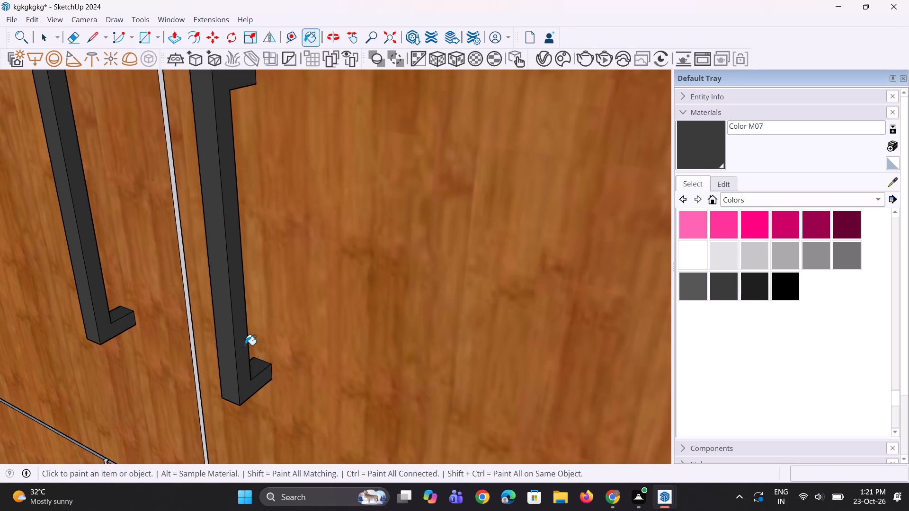
pyautogui.moveTo(239, 344); pyautogui.dragTo(188, 334, button='middle')
pyautogui.scroll(-11, 236, 327)
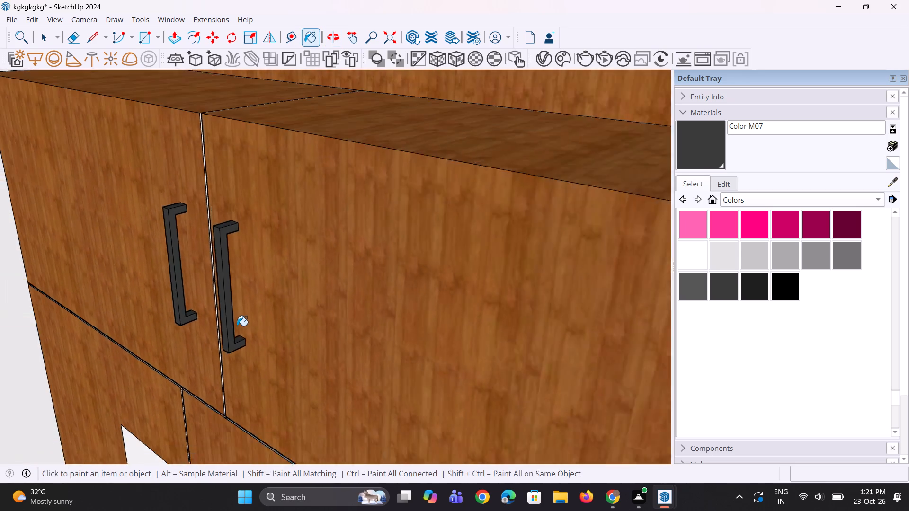
# Paint the bottom end faces of both handles on the far overhead door pair with Color M07.
pyautogui.moveTo(154, 328); pyautogui.dragTo(410, 248, button='middle')
pyautogui.scroll(-4, 205, 241)
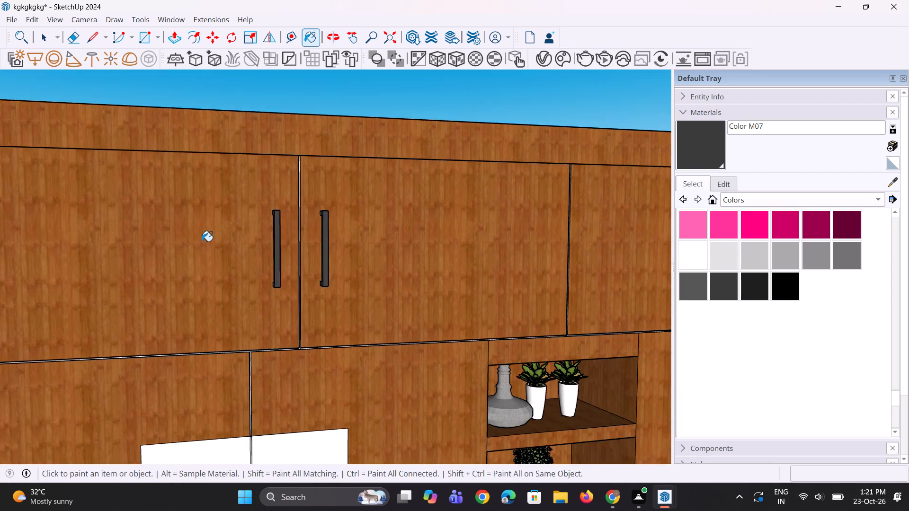
pyautogui.scroll(-6, 202, 241)
pyautogui.moveTo(271, 245); pyautogui.dragTo(269, 123, button='middle')
pyautogui.scroll(10, 259, 230)
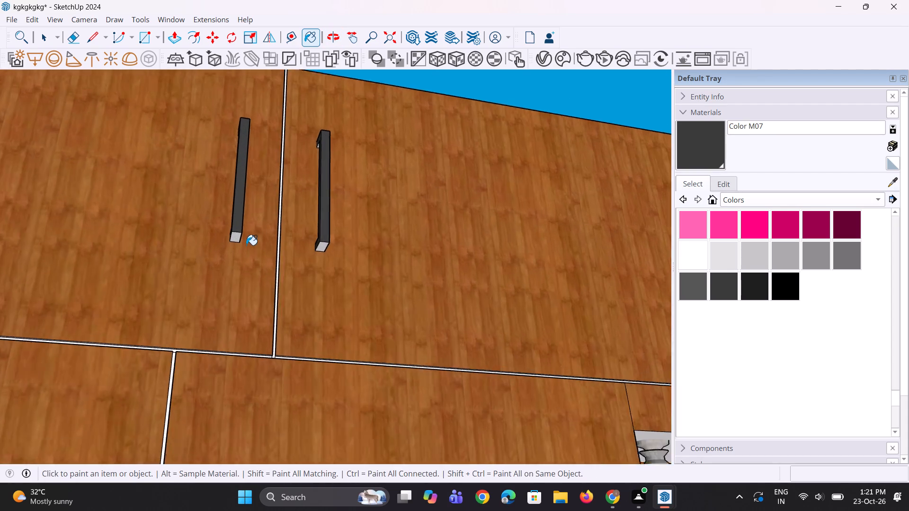
pyautogui.scroll(5, 246, 245)
pyautogui.click(232, 231)
pyautogui.click(375, 247)
# Paint the front, top end and left side faces of the left door's handle on the wardrobe pair nearest the headboard with Color M07.
pyautogui.scroll(-2, 168, 181)
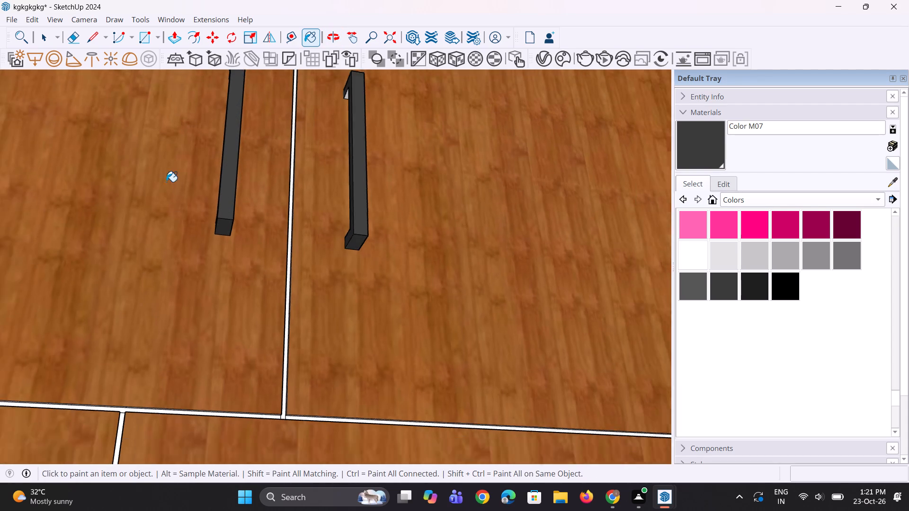
pyautogui.scroll(-18, 166, 182)
pyautogui.moveTo(303, 197); pyautogui.dragTo(284, 420, button='middle')
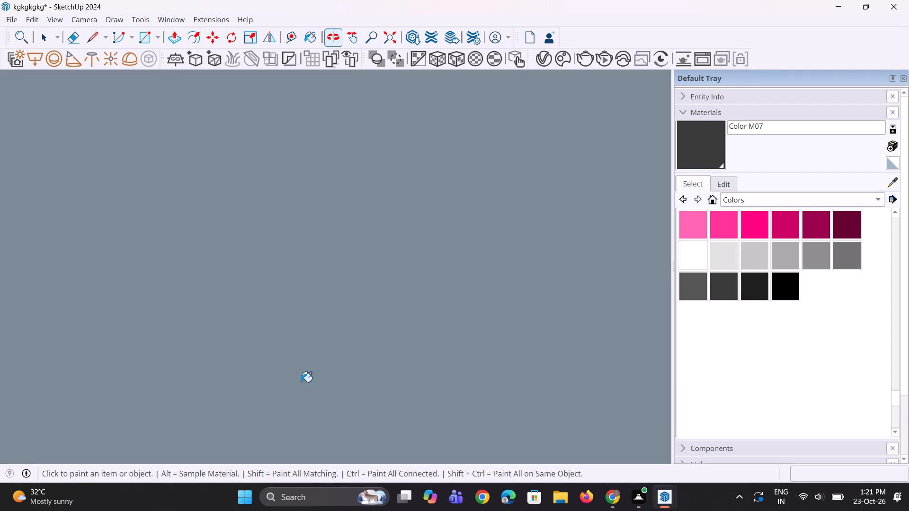
pyautogui.click(386, 37)
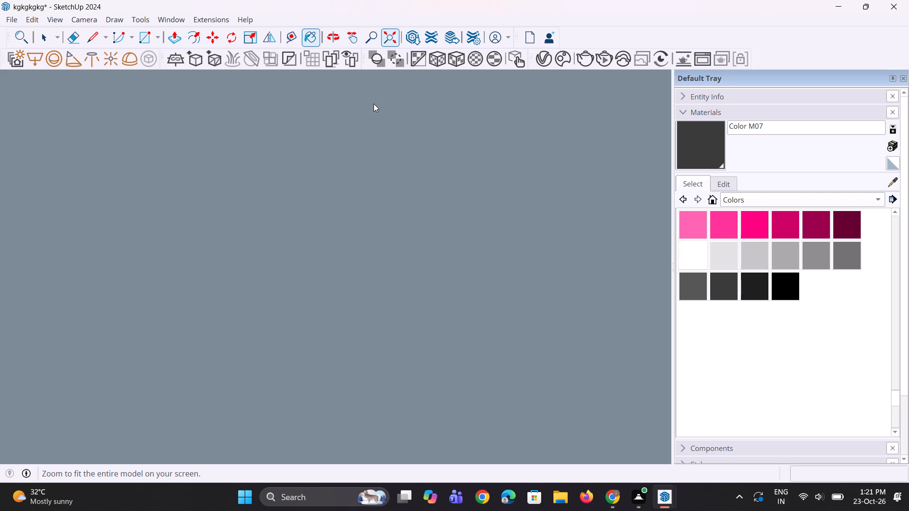
pyautogui.moveTo(349, 185); pyautogui.dragTo(334, 178, button='middle')
pyautogui.scroll(4, 379, 181)
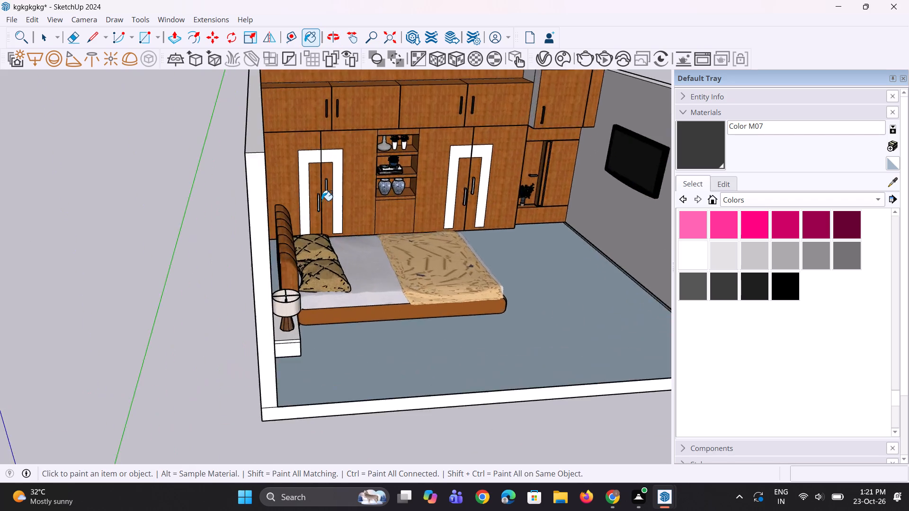
pyautogui.scroll(20, 321, 201)
pyautogui.scroll(1, 321, 201)
pyautogui.click(284, 215)
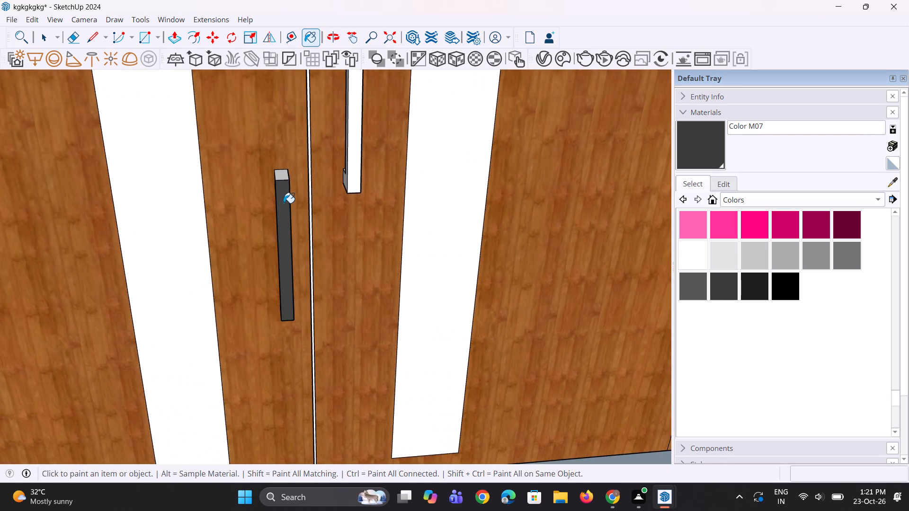
pyautogui.click(282, 174)
pyautogui.moveTo(278, 201); pyautogui.dragTo(332, 195, button='middle')
pyautogui.scroll(1, 280, 190)
pyautogui.click(281, 187)
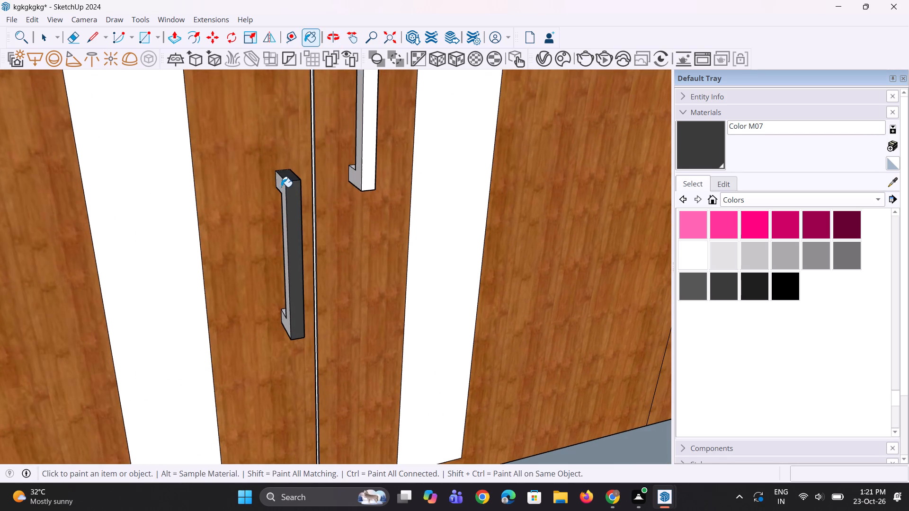
# Paint the right side and the lower bracket's inner face of the same left door handle with Color M07.
pyautogui.moveTo(323, 215); pyautogui.dragTo(163, 225, button='middle')
pyautogui.scroll(1, 319, 216)
pyautogui.scroll(1, 281, 194)
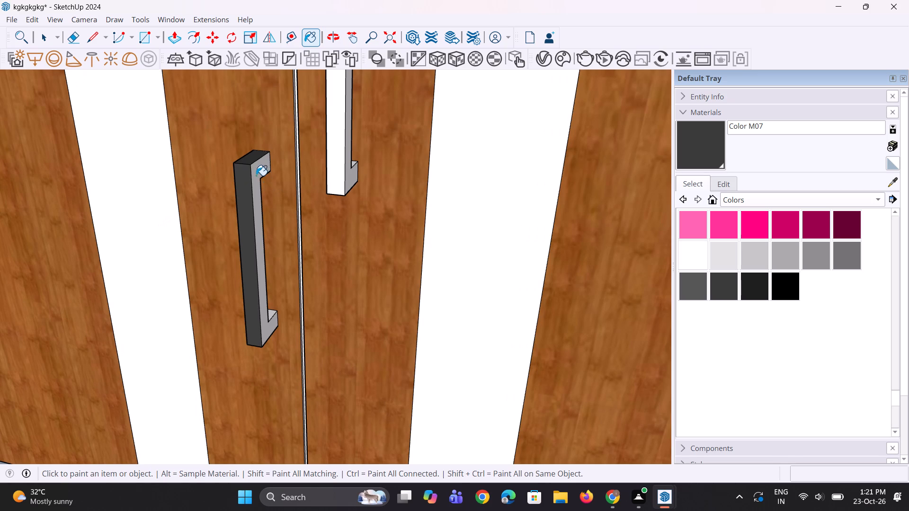
pyautogui.click(256, 176)
pyautogui.scroll(2, 263, 315)
pyautogui.click(273, 313)
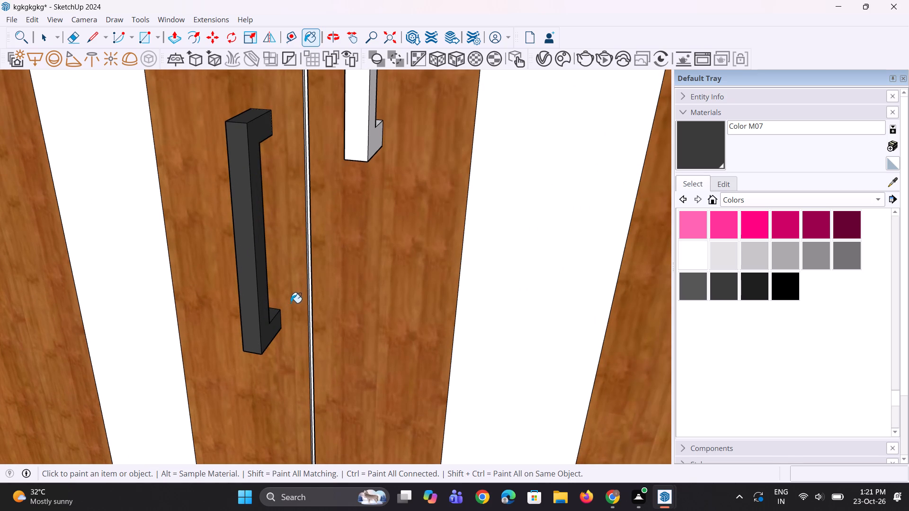
# Paint the front, both sides, top end and lower bracket's inner face of this pair's right door handle with Color M07.
pyautogui.scroll(-5, 291, 302)
pyautogui.scroll(1, 327, 214)
pyautogui.click(337, 213)
pyautogui.click(327, 211)
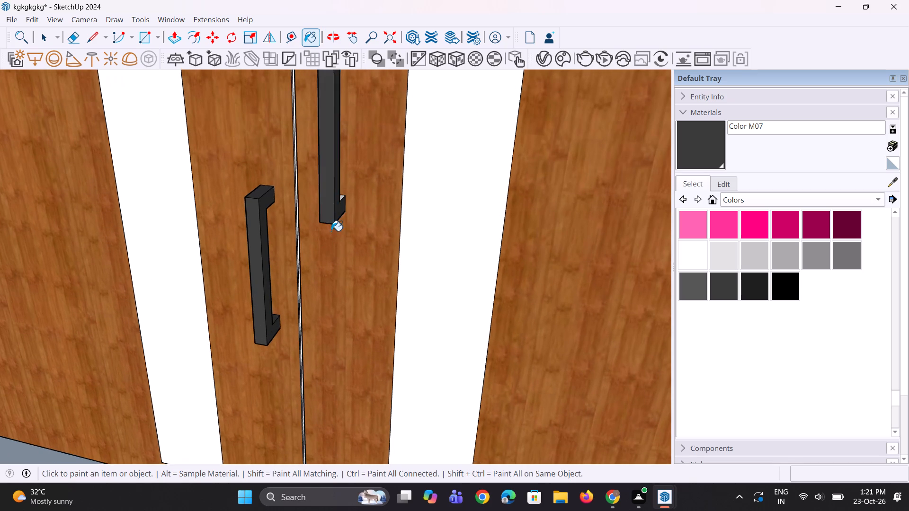
pyautogui.moveTo(337, 244); pyautogui.dragTo(499, 304, button='middle')
pyautogui.scroll(2, 354, 238)
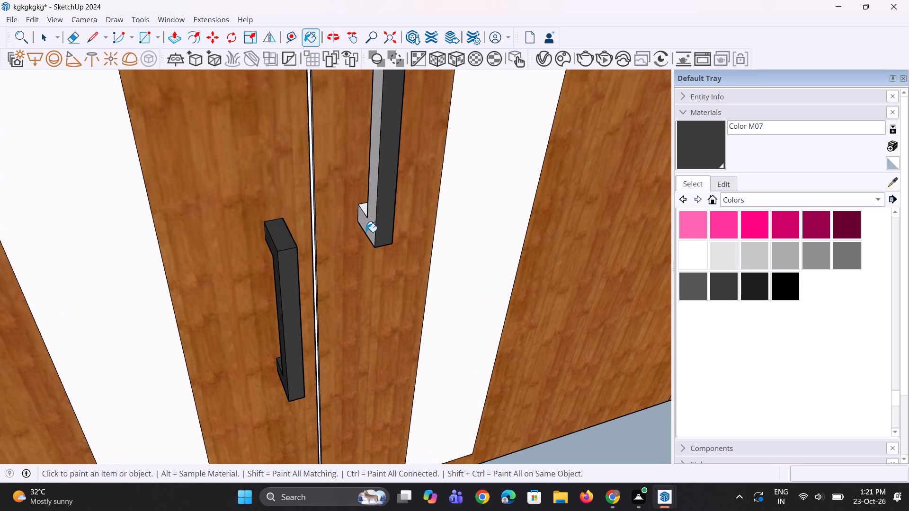
pyautogui.click(366, 232)
pyautogui.scroll(6, 366, 207)
pyautogui.click(363, 208)
pyautogui.scroll(-3, 376, 265)
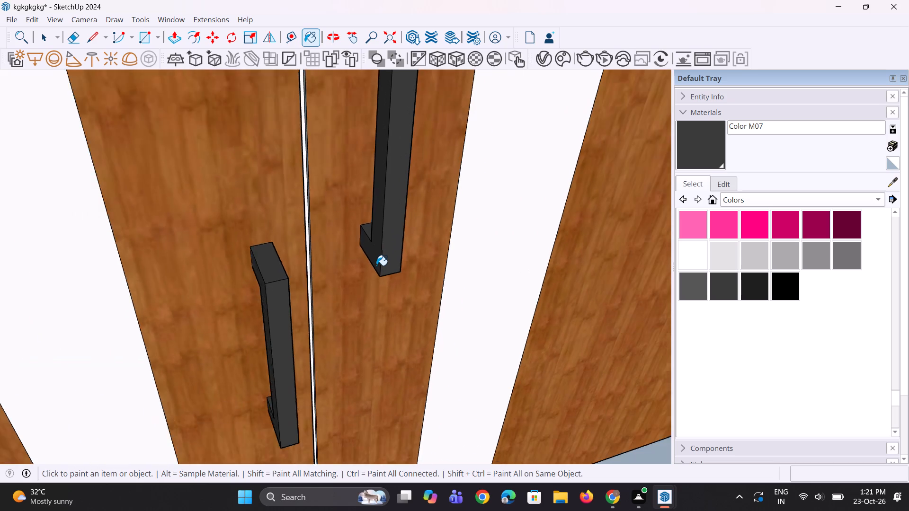
pyautogui.scroll(-8, 376, 265)
pyautogui.click(388, 140)
# Paint the bottom end faces of both handles on the headboard-side wardrobe pair with Color M07.
pyautogui.moveTo(371, 154); pyautogui.dragTo(119, 152, button='middle')
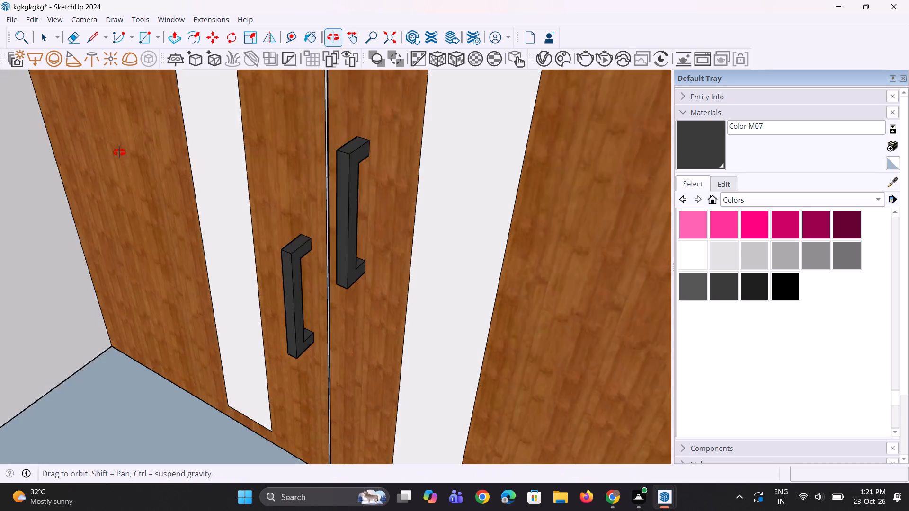
pyautogui.moveTo(119, 152); pyautogui.dragTo(126, 55, button='middle')
pyautogui.scroll(3, 241, 272)
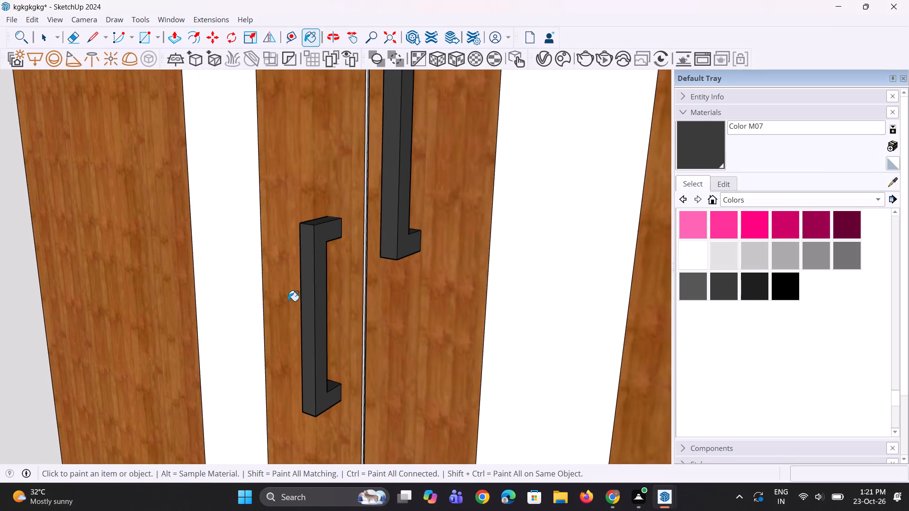
pyautogui.scroll(-10, 103, 285)
pyautogui.moveTo(133, 295); pyautogui.dragTo(283, 269, button='middle')
pyautogui.scroll(1, 283, 269)
pyautogui.moveTo(179, 305); pyautogui.dragTo(178, 224, button='middle')
pyautogui.scroll(8, 135, 370)
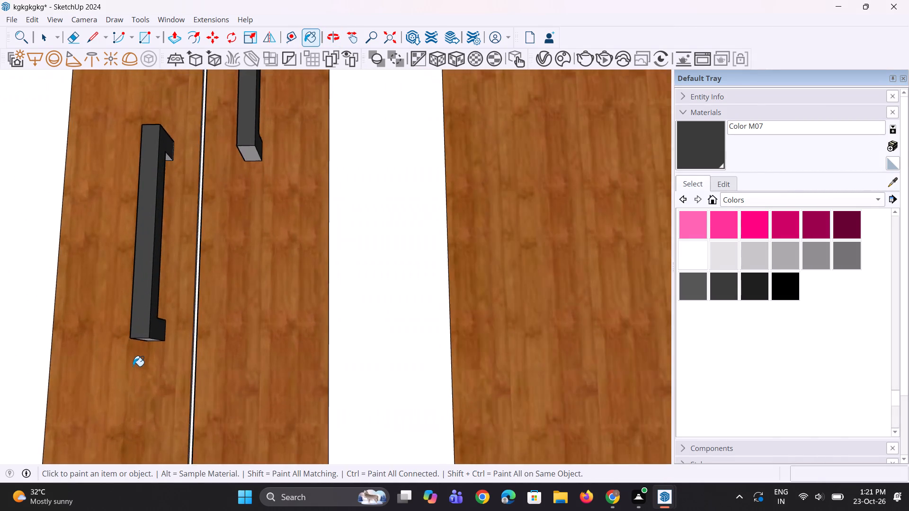
pyautogui.scroll(4, 133, 366)
pyautogui.moveTo(138, 356); pyautogui.dragTo(145, 334, button='middle')
pyautogui.click(152, 326)
pyautogui.scroll(-4, 113, 352)
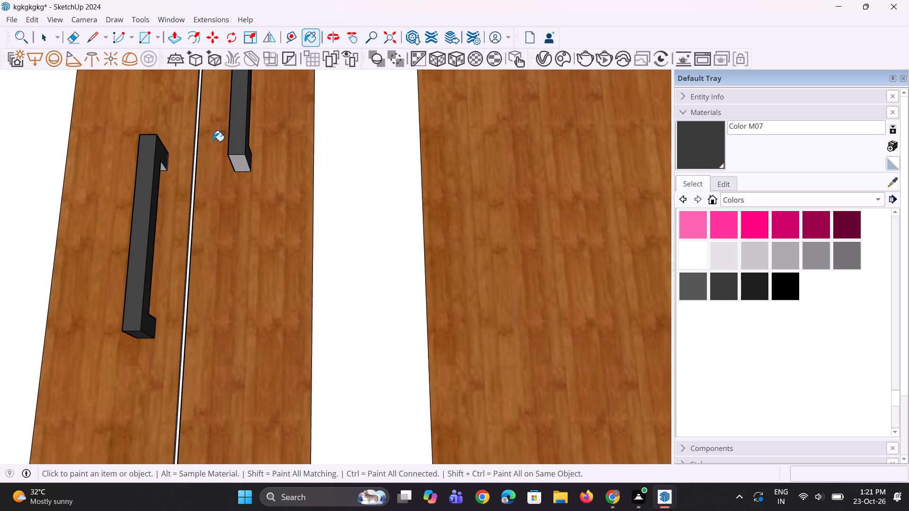
pyautogui.click(241, 163)
# Paint the underside of the left door handle's upper bracket with Color M07.
pyautogui.moveTo(217, 188); pyautogui.dragTo(188, 181, button='middle')
pyautogui.scroll(5, 184, 175)
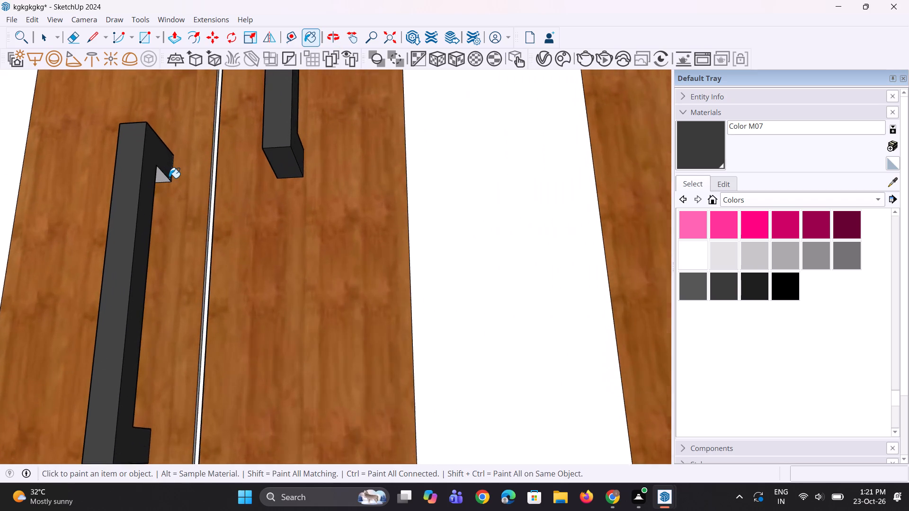
pyautogui.scroll(1, 169, 178)
pyautogui.click(160, 177)
# Paint the front, both sides and top end of the left door's handle on the wardrobe pair beside the flower niche with Color M07.
pyautogui.scroll(-8, 148, 283)
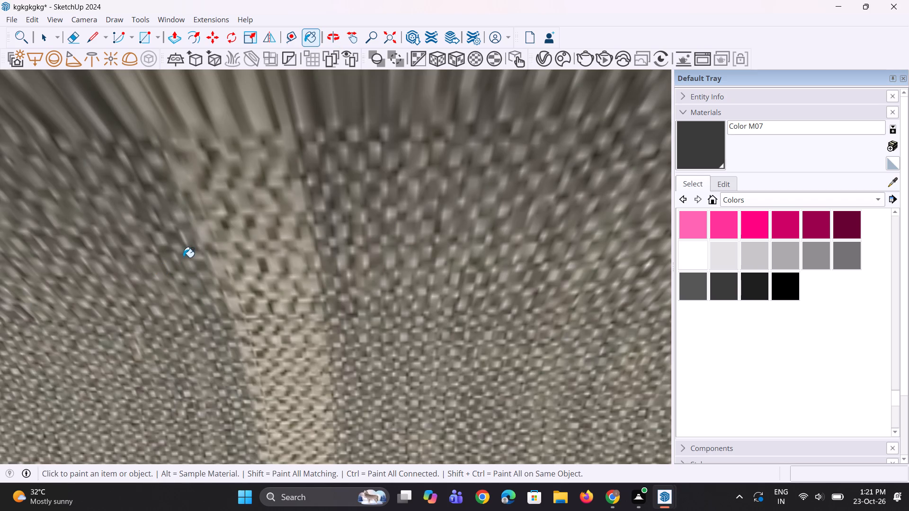
pyautogui.click(384, 35)
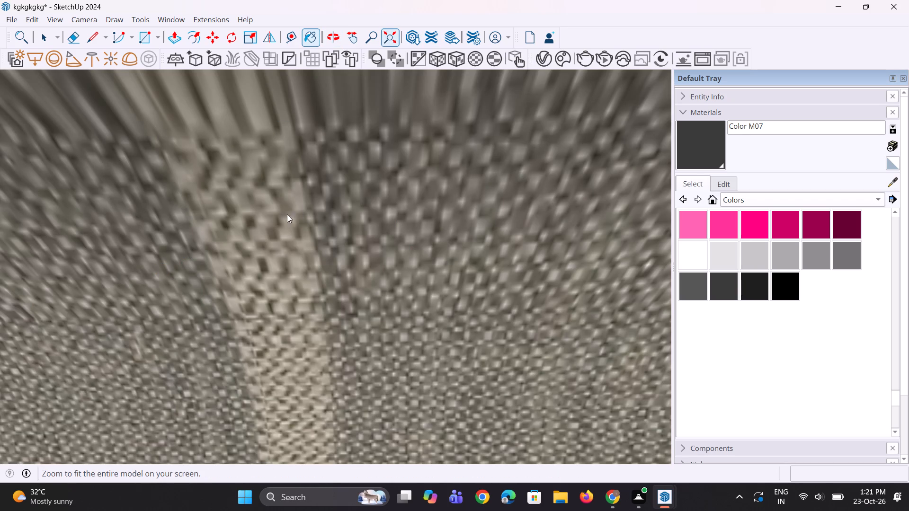
pyautogui.scroll(-2, 212, 329)
pyautogui.moveTo(419, 272); pyautogui.dragTo(420, 341, button='middle')
pyautogui.scroll(7, 348, 340)
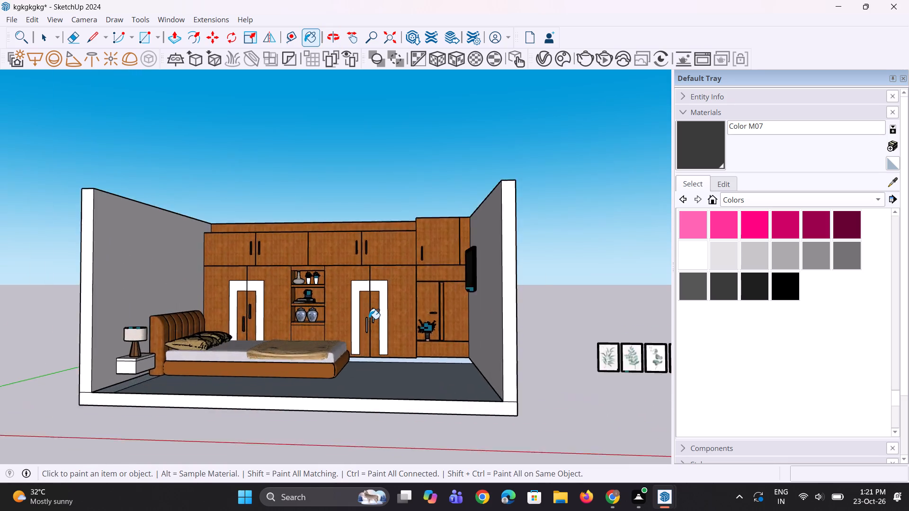
pyautogui.scroll(20, 369, 319)
pyautogui.scroll(3, 369, 319)
pyautogui.moveTo(366, 329); pyautogui.dragTo(339, 330, button='middle')
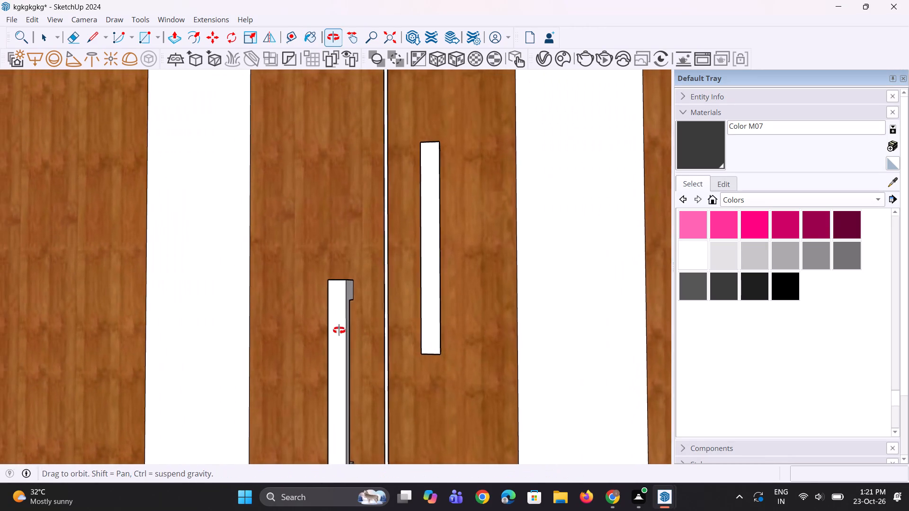
pyautogui.moveTo(339, 330); pyautogui.dragTo(336, 331, button='middle')
pyautogui.click(346, 295)
pyautogui.click(330, 304)
pyautogui.moveTo(334, 307); pyautogui.dragTo(460, 341, button='middle')
pyautogui.scroll(2, 337, 302)
pyautogui.click(341, 296)
pyautogui.click(350, 280)
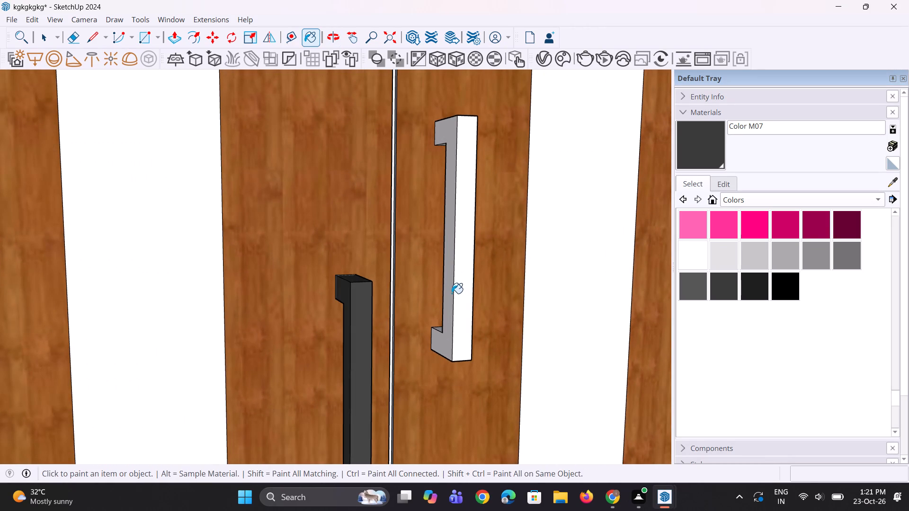
# Paint the front, both sides and both inner bracket faces of this pair's right door handle with Color M07.
pyautogui.click(452, 293)
pyautogui.click(459, 297)
pyautogui.moveTo(485, 305); pyautogui.dragTo(337, 305, button='middle')
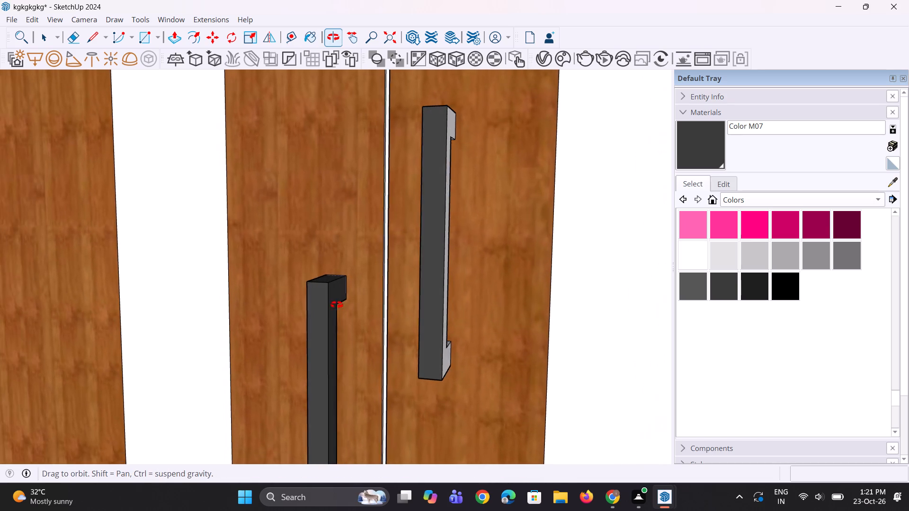
pyautogui.moveTo(337, 305); pyautogui.dragTo(321, 308, button='middle')
pyautogui.click(438, 363)
pyautogui.scroll(8, 440, 353)
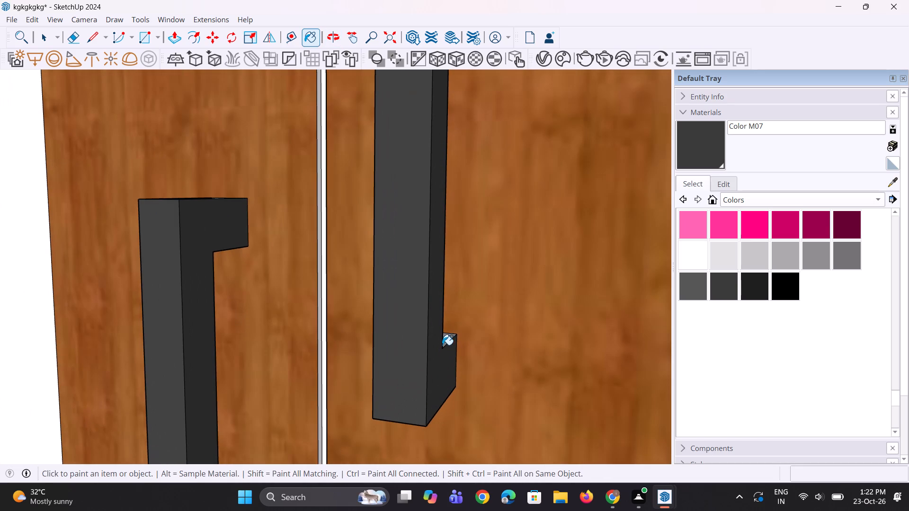
pyautogui.click(448, 338)
pyautogui.scroll(-9, 446, 341)
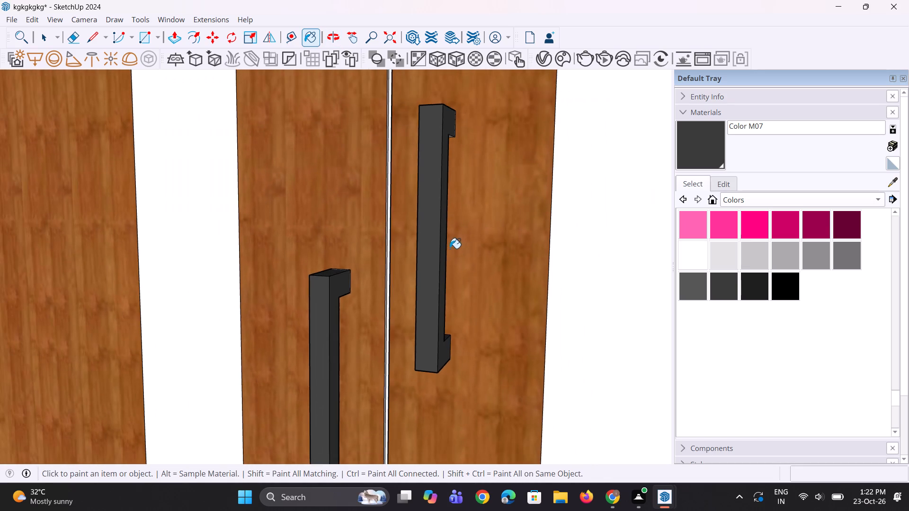
pyautogui.moveTo(448, 242); pyautogui.dragTo(431, 197, button='middle')
pyautogui.scroll(6, 441, 147)
pyautogui.click(450, 141)
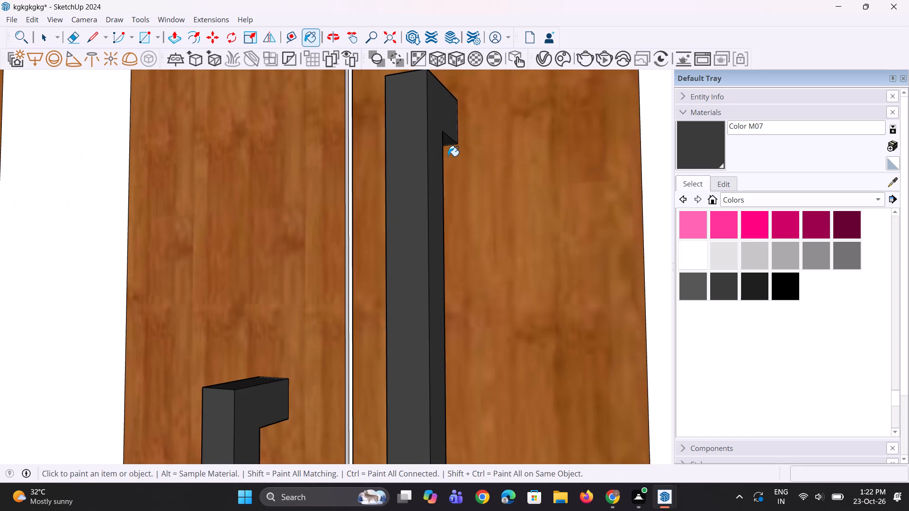
# Paint the inner faces of the left door handle's lower and upper brackets with Color M07.
pyautogui.scroll(-10, 439, 188)
pyautogui.moveTo(336, 303); pyautogui.dragTo(341, 376, button='middle')
pyautogui.scroll(7, 375, 423)
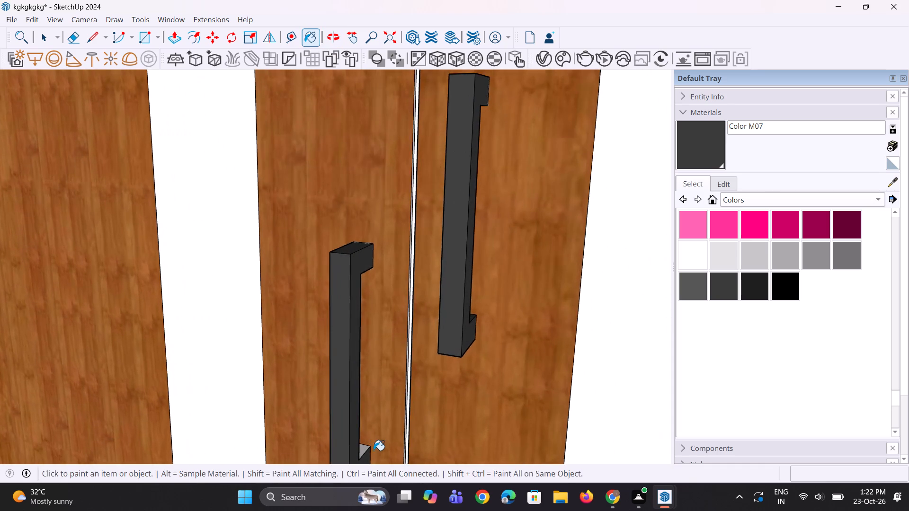
pyautogui.scroll(3, 374, 450)
pyautogui.click(360, 449)
pyautogui.moveTo(358, 414); pyautogui.dragTo(553, 261, button='middle')
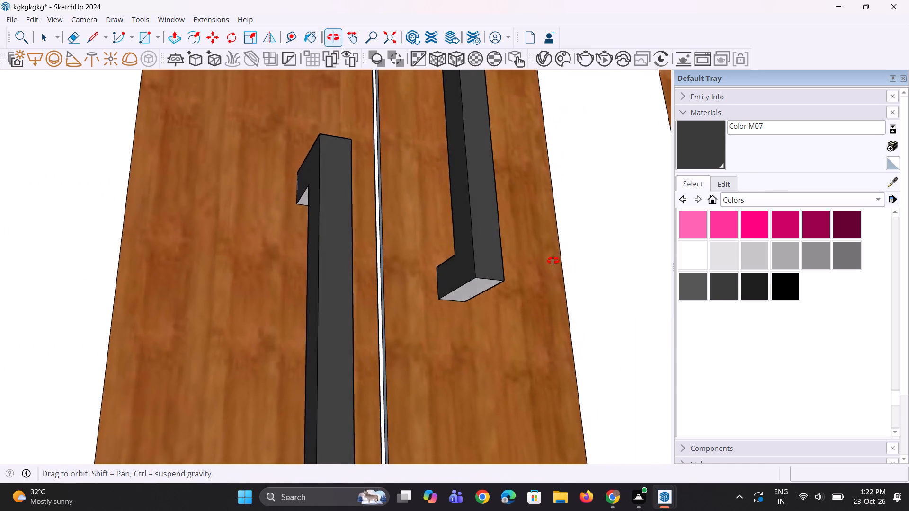
pyautogui.moveTo(553, 261); pyautogui.dragTo(553, 261, button='middle')
pyautogui.scroll(3, 246, 240)
pyautogui.click(326, 186)
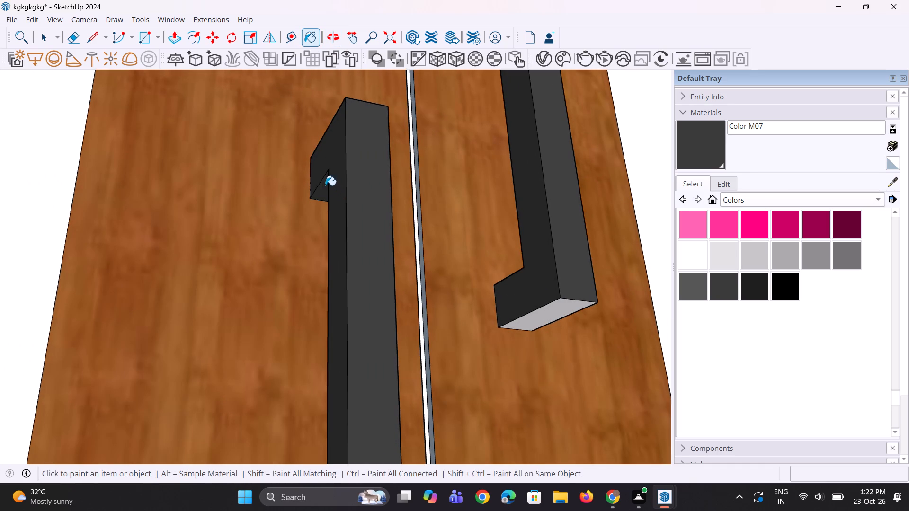
# Paint the bottom and top end faces of the right door handle with Color M07.
pyautogui.click(542, 317)
pyautogui.scroll(-5, 320, 274)
pyautogui.moveTo(368, 285); pyautogui.dragTo(335, 378, button='middle')
pyautogui.scroll(-5, 297, 239)
pyautogui.moveTo(337, 266); pyautogui.dragTo(314, 372, button='middle')
pyautogui.scroll(-1, 314, 327)
pyautogui.scroll(2, 388, 130)
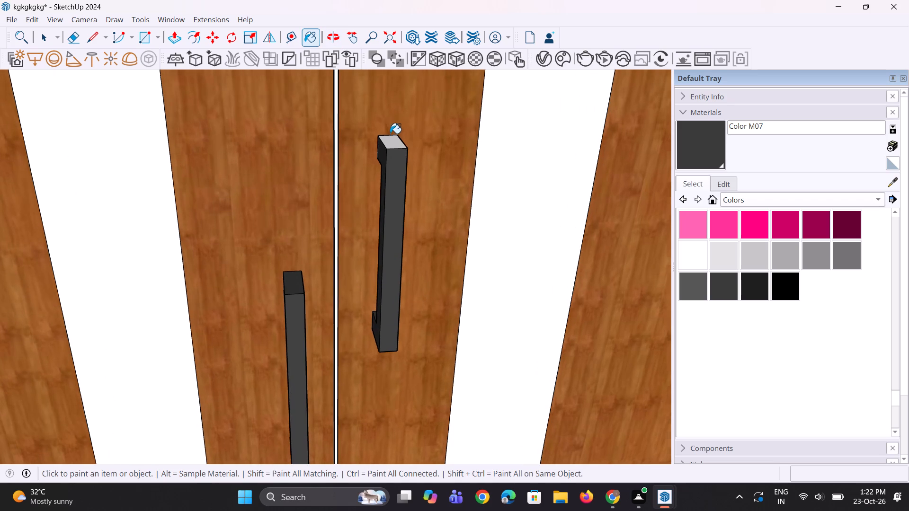
pyautogui.click(391, 141)
# Paint the bottom end face of the left door handle with Color M07.
pyautogui.scroll(-10, 277, 87)
pyautogui.moveTo(291, 260); pyautogui.dragTo(291, 127, button='middle')
pyautogui.scroll(13, 295, 223)
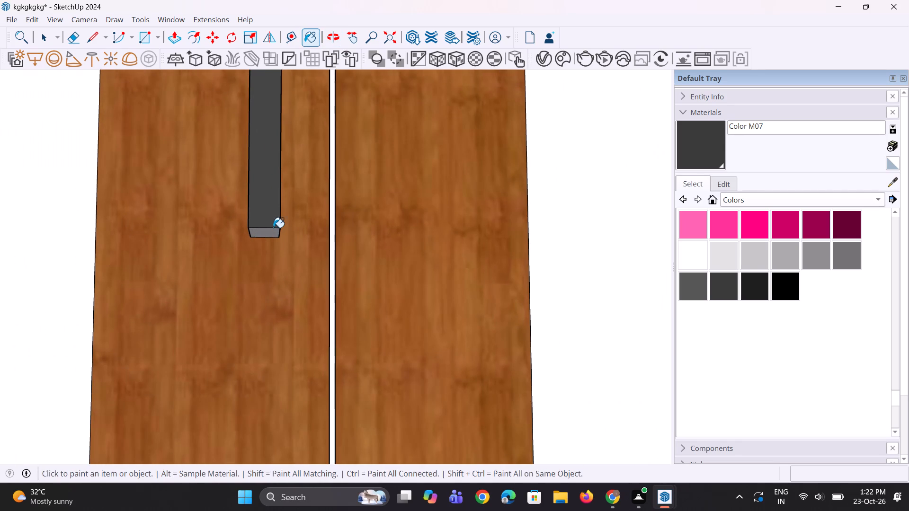
pyautogui.click(271, 230)
# Paint the front, top, bracket-side end and underside of the horizontal handle behind the flower vase with Color M07.
pyautogui.scroll(-5, 250, 279)
pyautogui.moveTo(326, 268); pyautogui.dragTo(303, 379, button='middle')
pyautogui.scroll(-4, 303, 328)
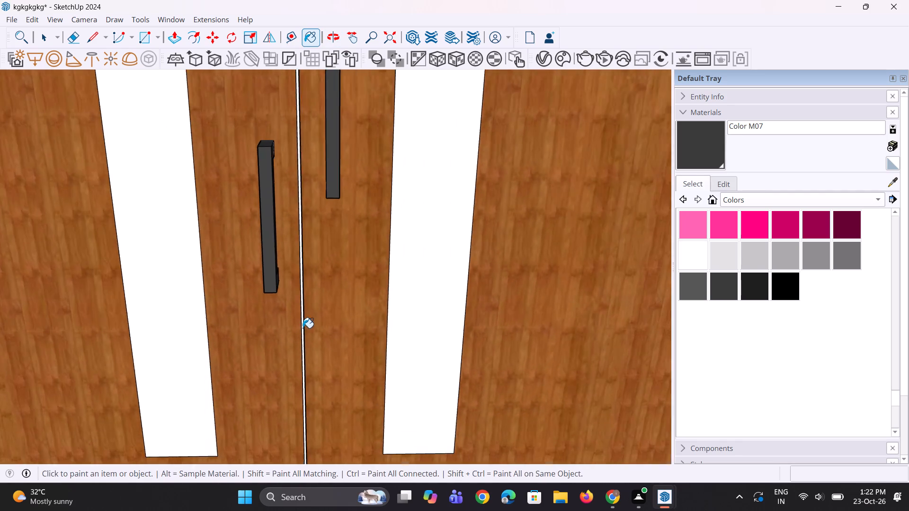
pyautogui.scroll(-12, 303, 328)
pyautogui.moveTo(377, 338); pyautogui.dragTo(368, 290, button='middle')
pyautogui.scroll(6, 472, 269)
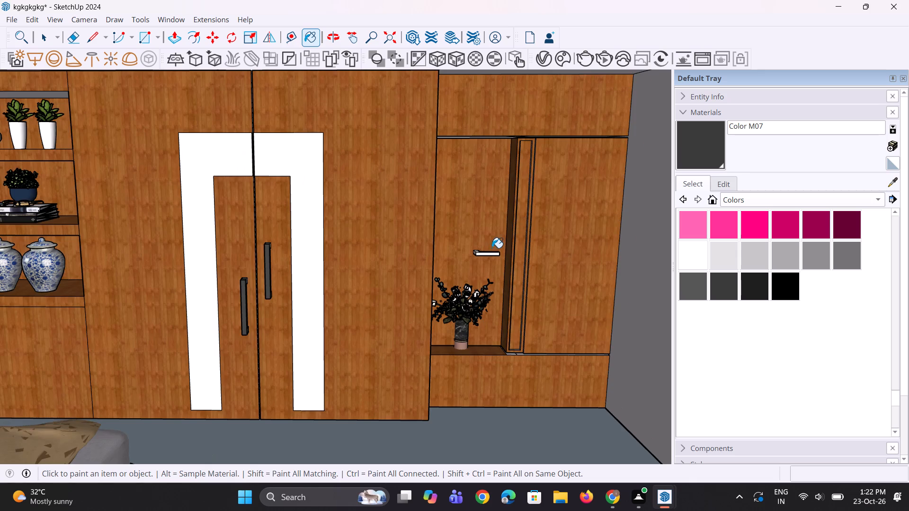
pyautogui.scroll(16, 492, 248)
pyautogui.click(469, 253)
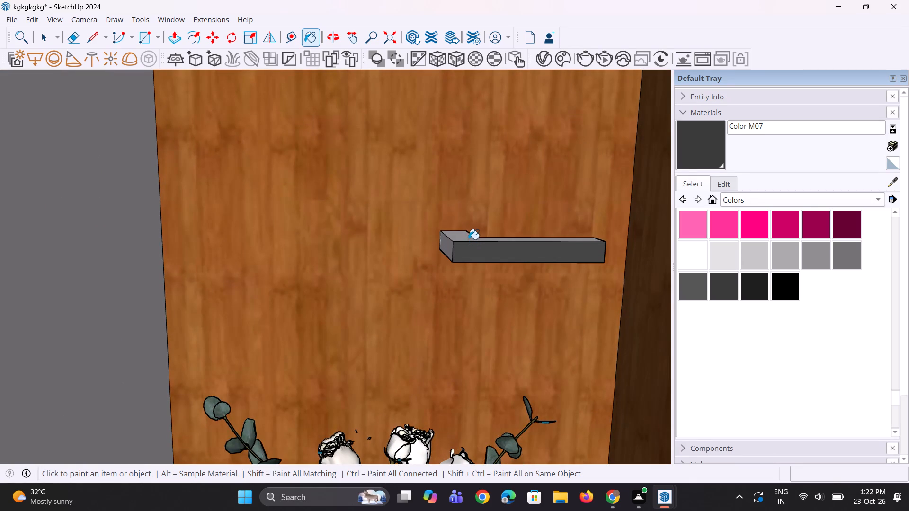
pyautogui.click(468, 238)
pyautogui.click(447, 251)
pyautogui.moveTo(454, 265); pyautogui.dragTo(473, 157, button='middle')
pyautogui.scroll(1, 456, 265)
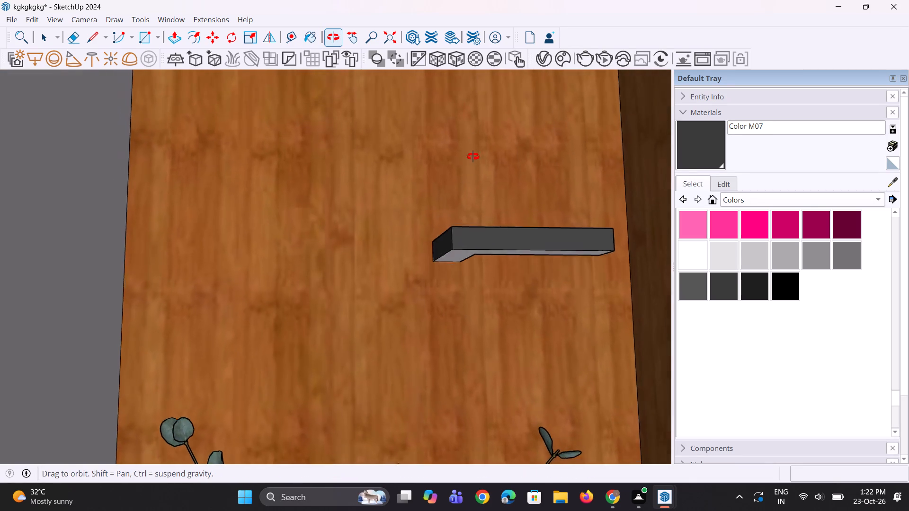
pyautogui.moveTo(473, 157); pyautogui.dragTo(481, 141, button='middle')
pyautogui.click(456, 258)
# Paint the inner bracket face of the horizontal handle above the flower vase with Color M07.
pyautogui.moveTo(489, 243); pyautogui.dragTo(433, 478, button='middle')
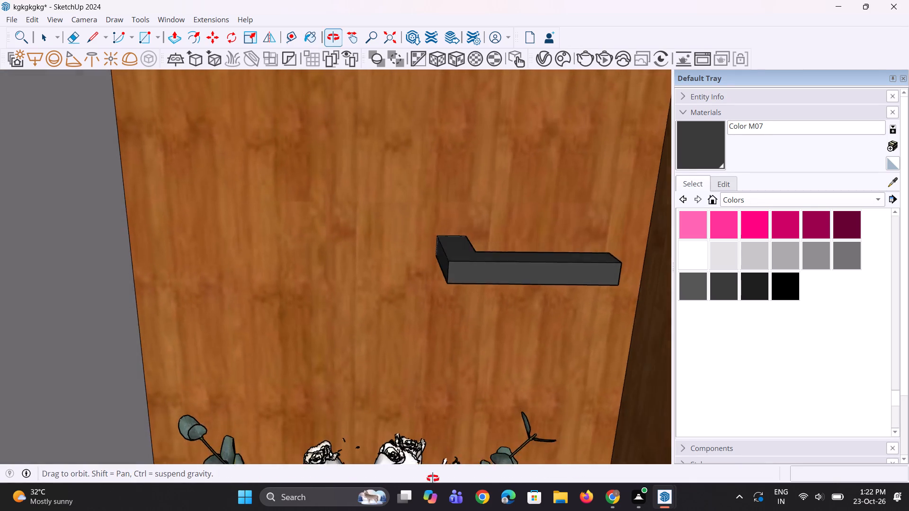
pyautogui.moveTo(433, 478); pyautogui.dragTo(437, 477, button='middle')
pyautogui.moveTo(520, 322); pyautogui.dragTo(340, 405, button='middle')
pyautogui.scroll(3, 421, 395)
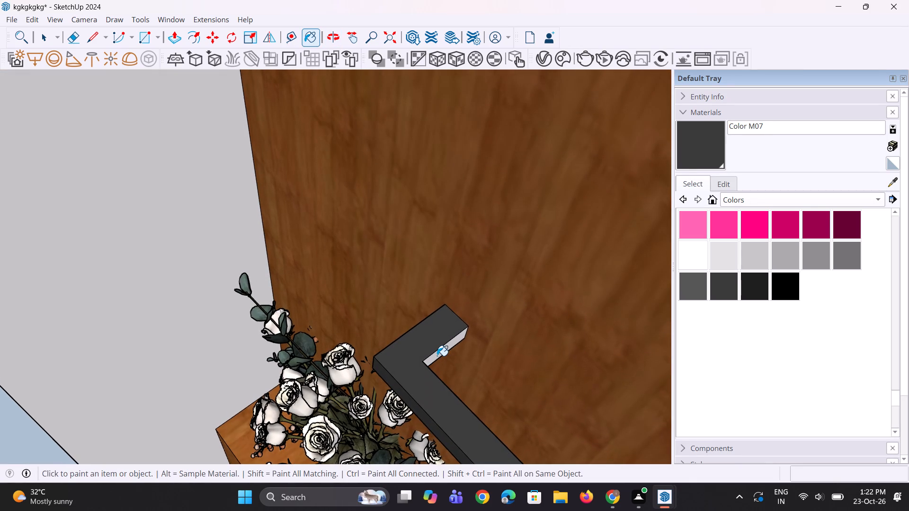
pyautogui.click(437, 356)
# Examine the horizontal handle and its surrounding niche from other angles for unpainted faces.
pyautogui.scroll(-5, 383, 407)
pyautogui.moveTo(380, 403); pyautogui.dragTo(530, 360, button='middle')
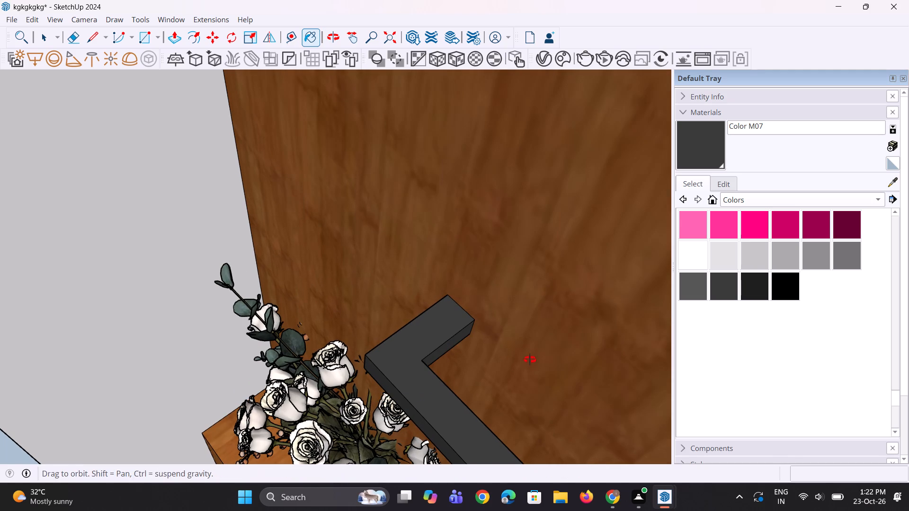
pyautogui.scroll(-4, 340, 330)
pyautogui.scroll(1, 337, 334)
pyautogui.moveTo(337, 334); pyautogui.dragTo(500, 328, button='middle')
pyautogui.scroll(-6, 437, 333)
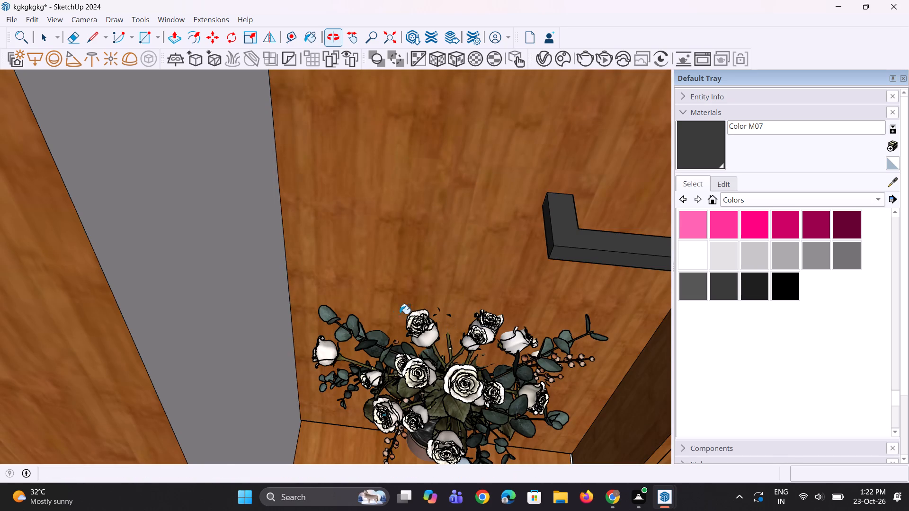
pyautogui.scroll(-20, 400, 314)
pyautogui.scroll(-6, 400, 314)
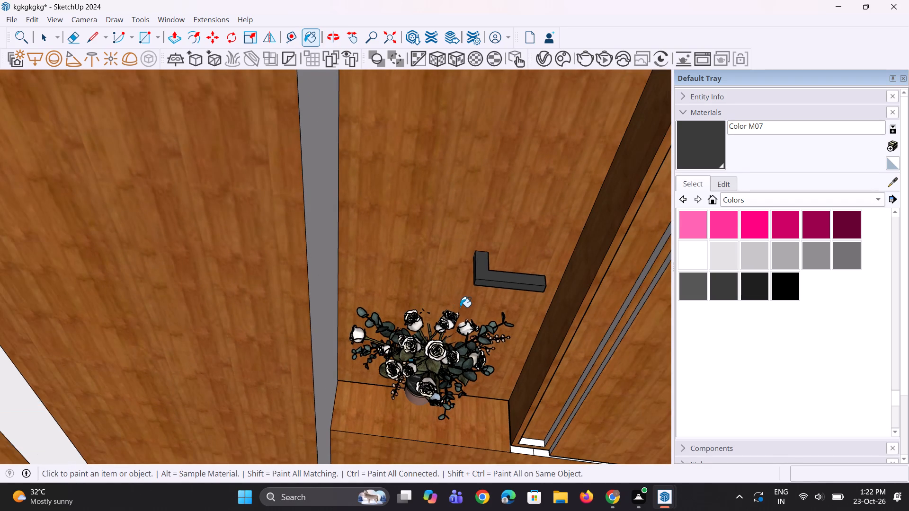
pyautogui.scroll(-6, 460, 307)
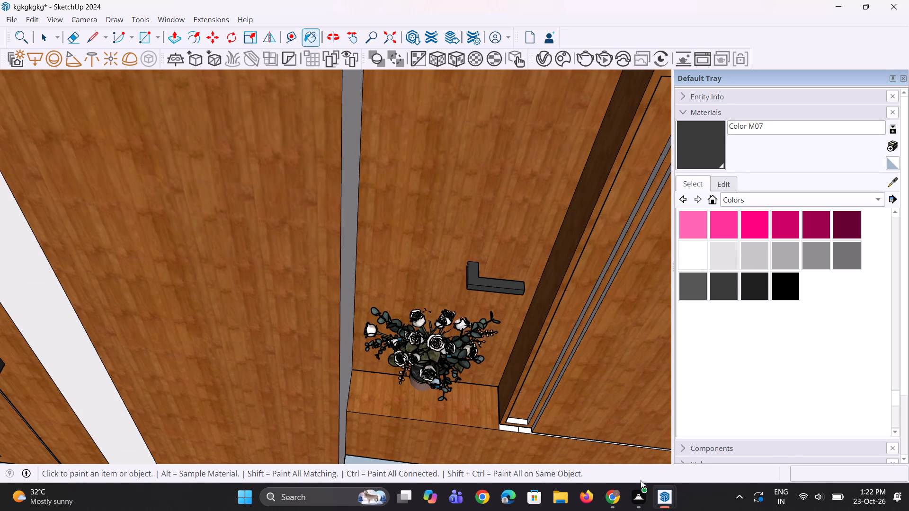
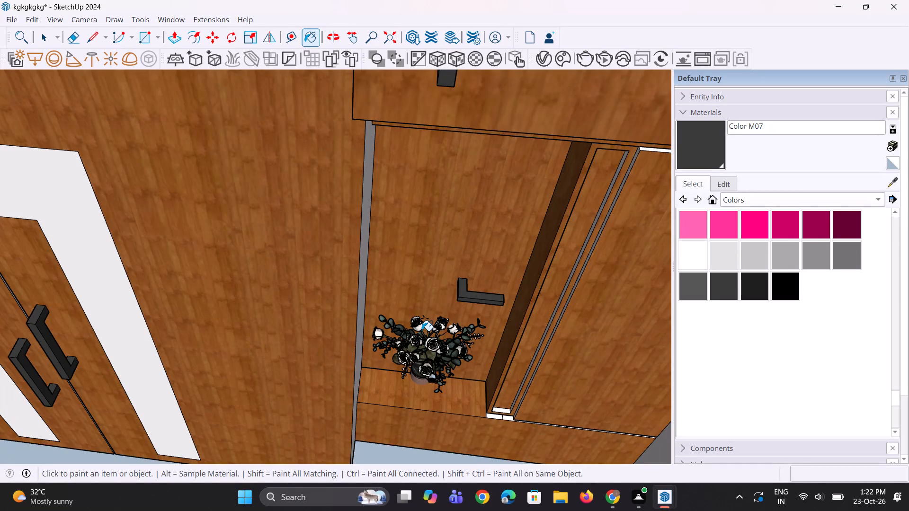
# Explode the four-picture botanical frame set lying outside the bedroom.
pyautogui.scroll(-9, 422, 331)
pyautogui.moveTo(303, 213); pyautogui.dragTo(303, 213, button='middle')
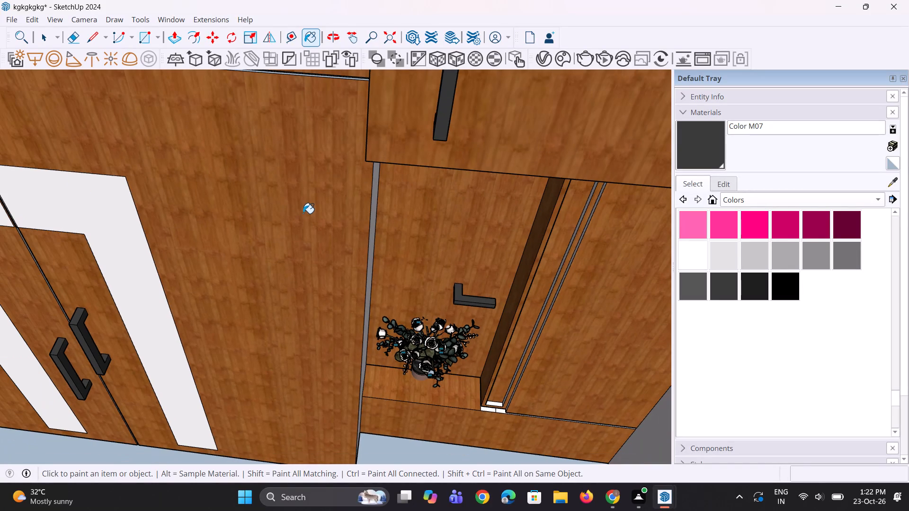
pyautogui.moveTo(303, 213); pyautogui.dragTo(327, 186, button='middle')
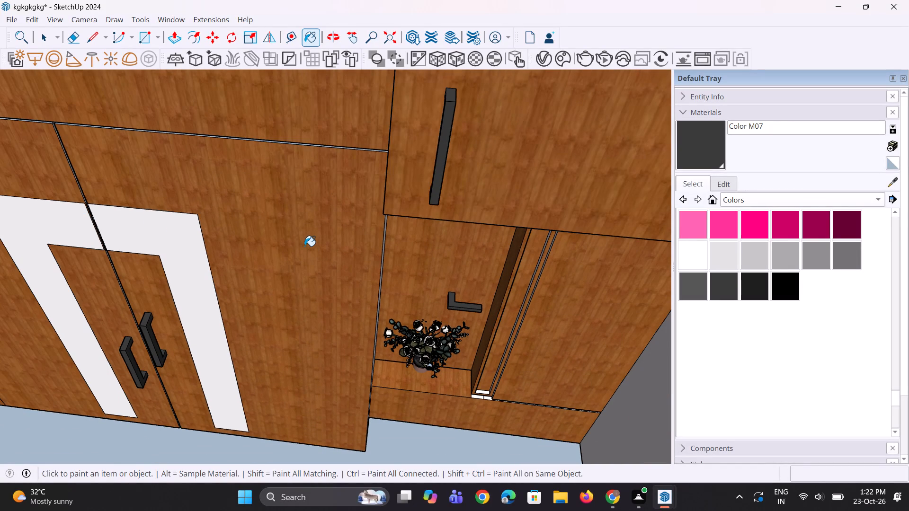
pyautogui.scroll(-7, 304, 246)
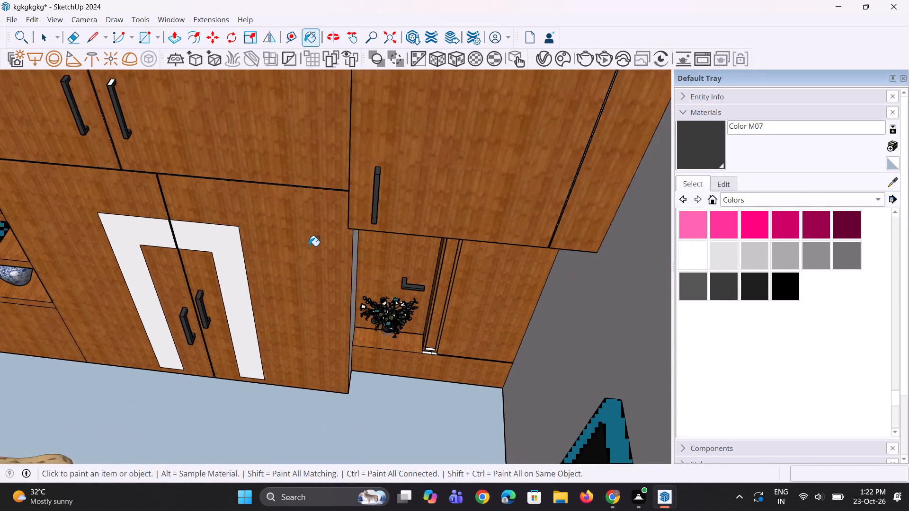
pyautogui.scroll(-18, 309, 246)
pyautogui.moveTo(281, 366); pyautogui.dragTo(286, 352, button='middle')
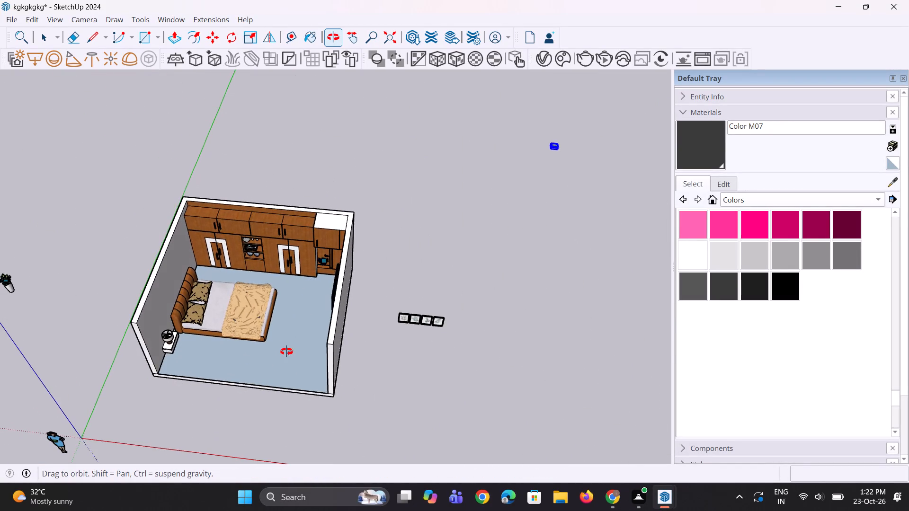
pyautogui.moveTo(286, 352); pyautogui.dragTo(292, 318, button='middle')
pyautogui.press('space')
pyautogui.press('space')
pyautogui.scroll(3, 405, 290)
pyautogui.click(419, 330)
pyautogui.rightClick(424, 326)
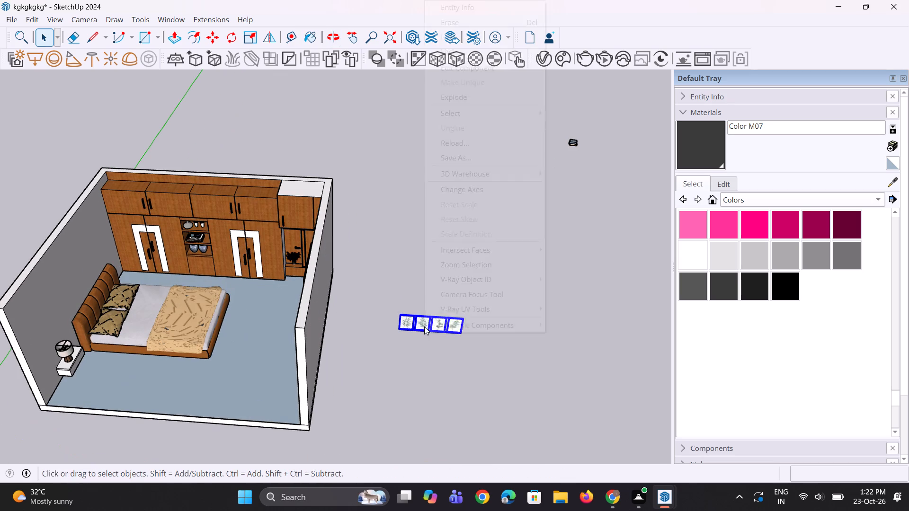
pyautogui.click(475, 100)
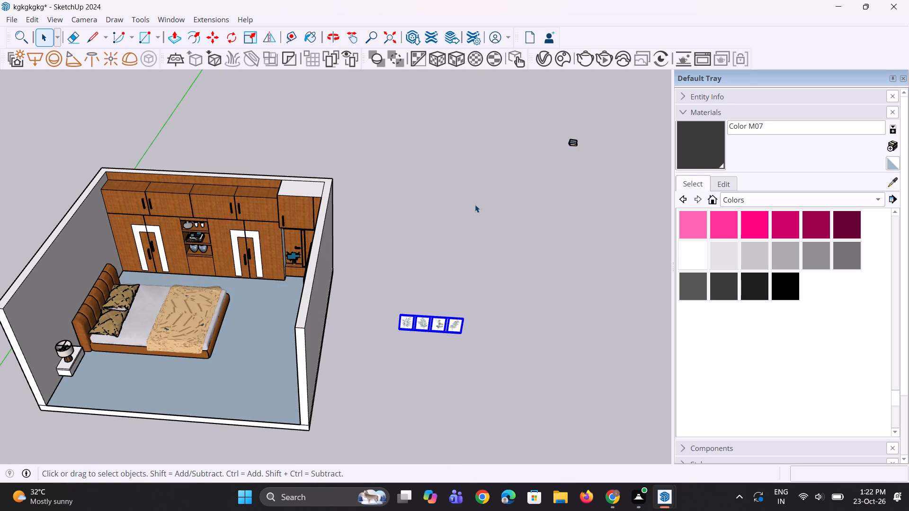
pyautogui.click(475, 204)
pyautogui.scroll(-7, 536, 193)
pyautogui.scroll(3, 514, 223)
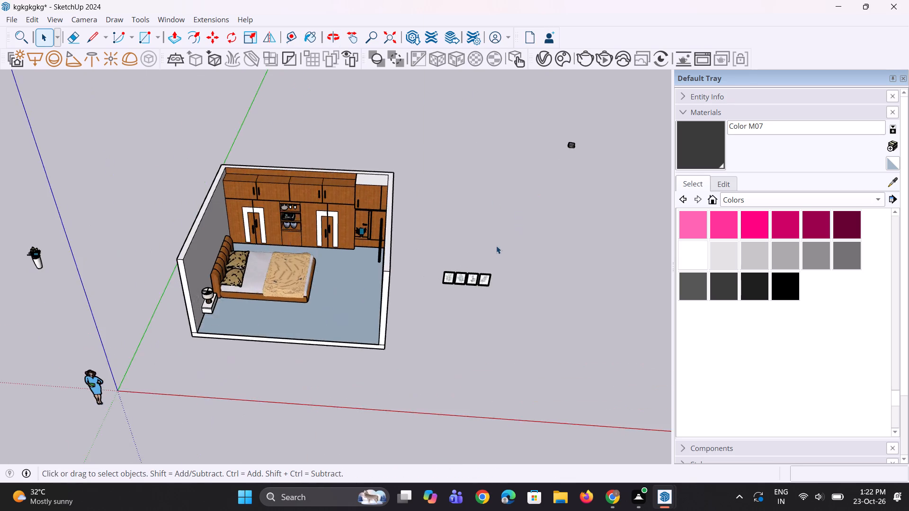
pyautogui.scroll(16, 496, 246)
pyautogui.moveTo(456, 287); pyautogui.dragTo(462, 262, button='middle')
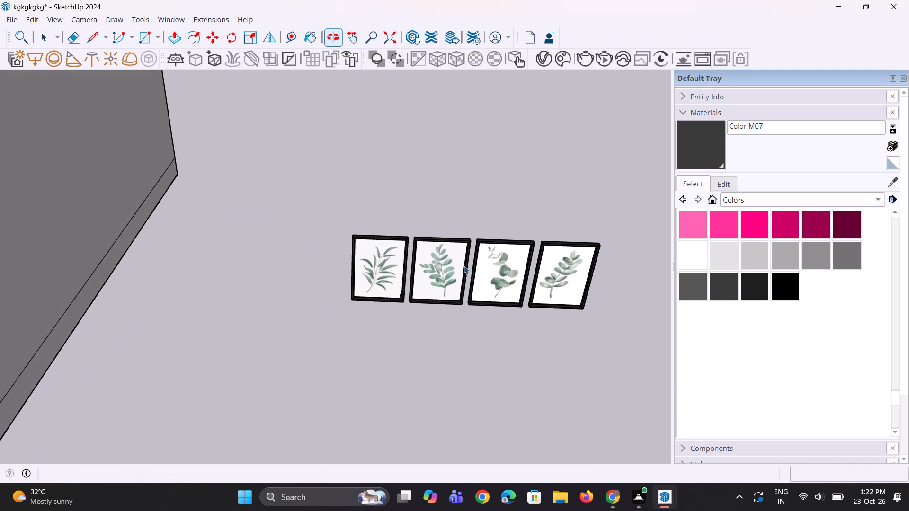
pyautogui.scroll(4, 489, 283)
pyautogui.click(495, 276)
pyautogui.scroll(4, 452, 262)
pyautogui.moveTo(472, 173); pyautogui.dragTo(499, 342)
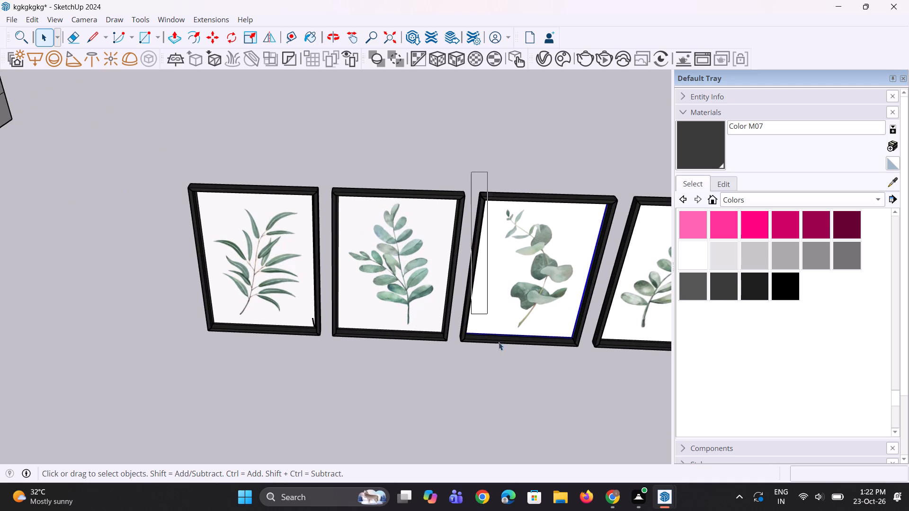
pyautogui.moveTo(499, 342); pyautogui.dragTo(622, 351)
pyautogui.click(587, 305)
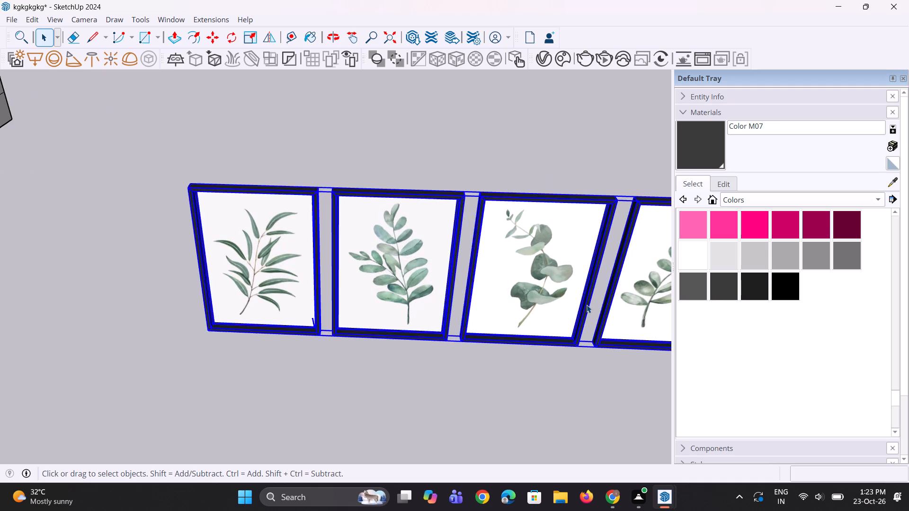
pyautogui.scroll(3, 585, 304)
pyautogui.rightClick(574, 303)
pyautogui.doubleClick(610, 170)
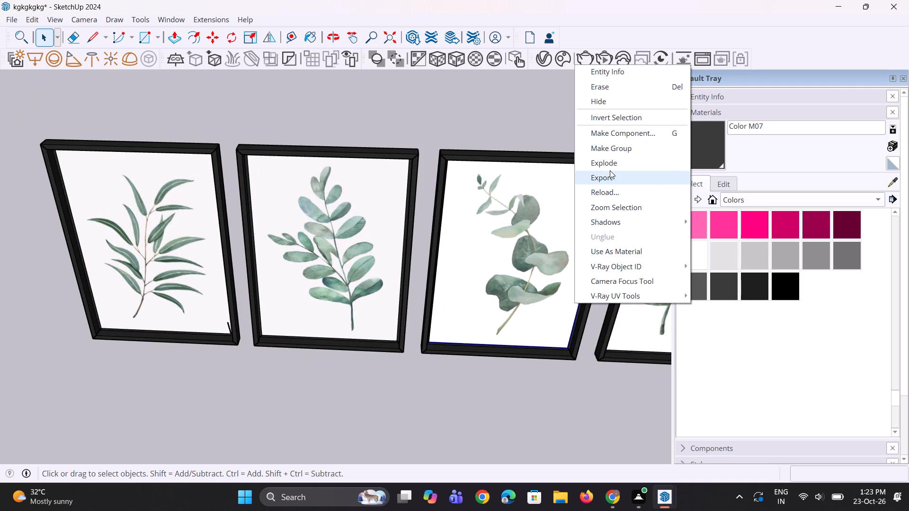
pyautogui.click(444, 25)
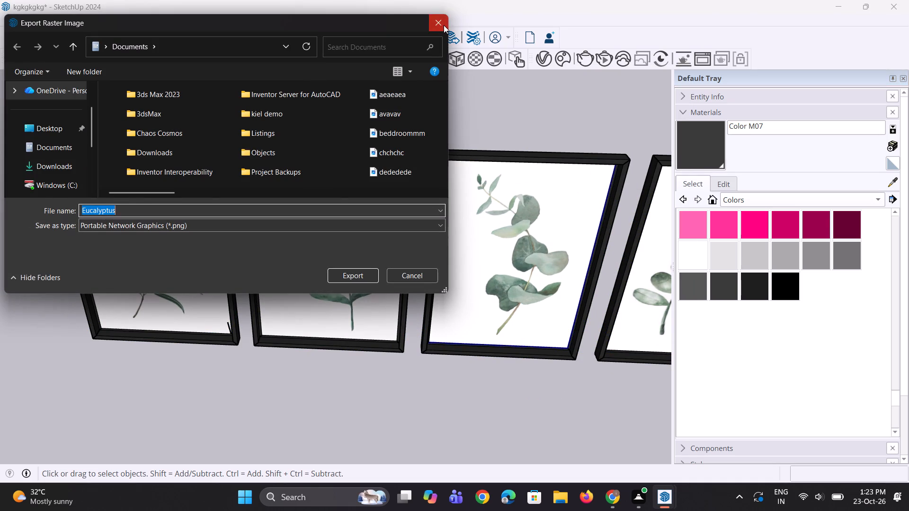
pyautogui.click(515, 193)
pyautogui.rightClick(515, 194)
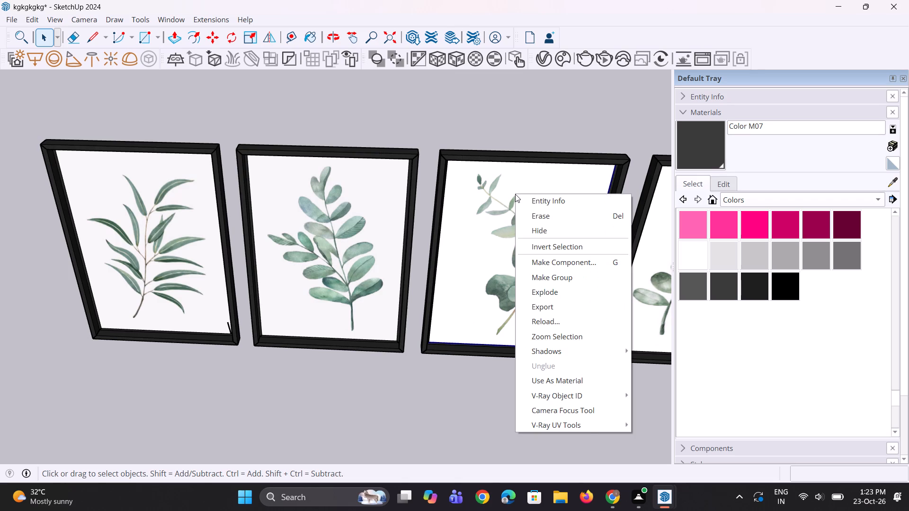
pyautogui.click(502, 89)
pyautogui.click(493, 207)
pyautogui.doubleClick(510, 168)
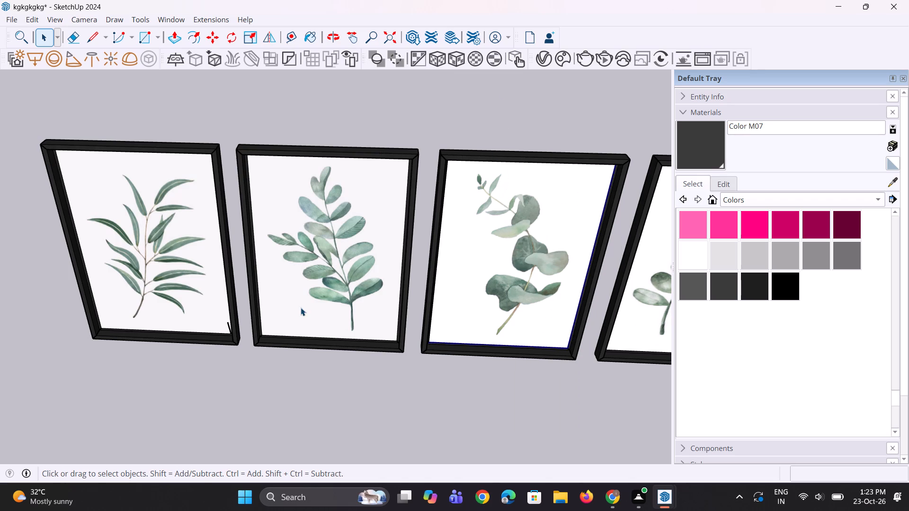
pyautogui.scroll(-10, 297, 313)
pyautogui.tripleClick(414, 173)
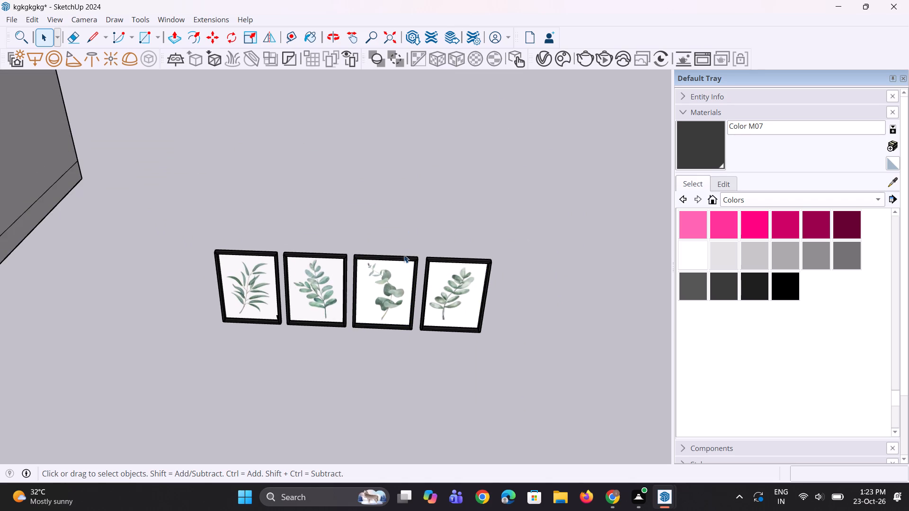
# Explode the joined component of four black picture frames so each frame becomes a separate object.
pyautogui.click(404, 256)
pyautogui.rightClick(403, 259)
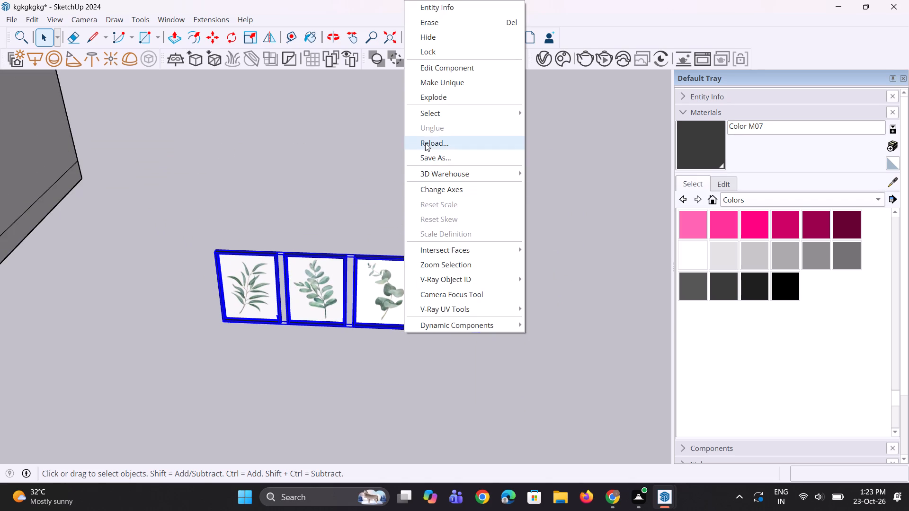
pyautogui.click(440, 99)
pyautogui.scroll(2, 390, 269)
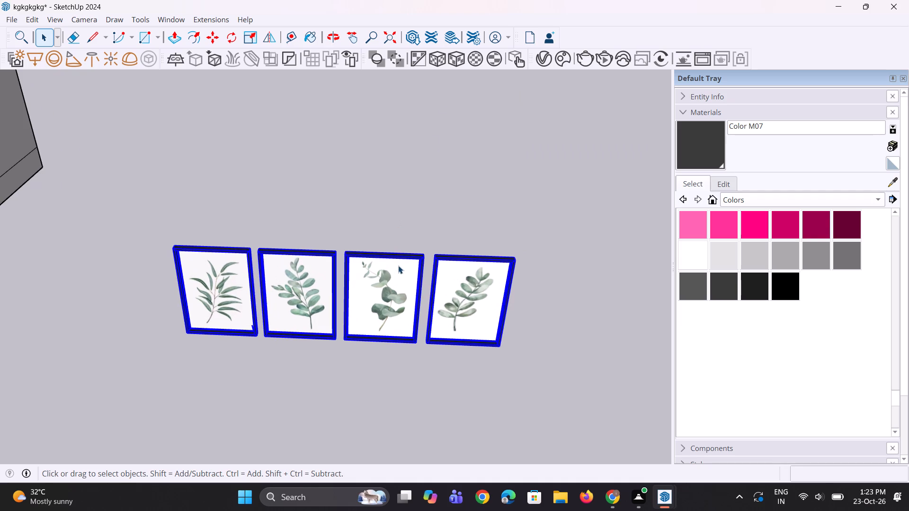
pyautogui.click(401, 279)
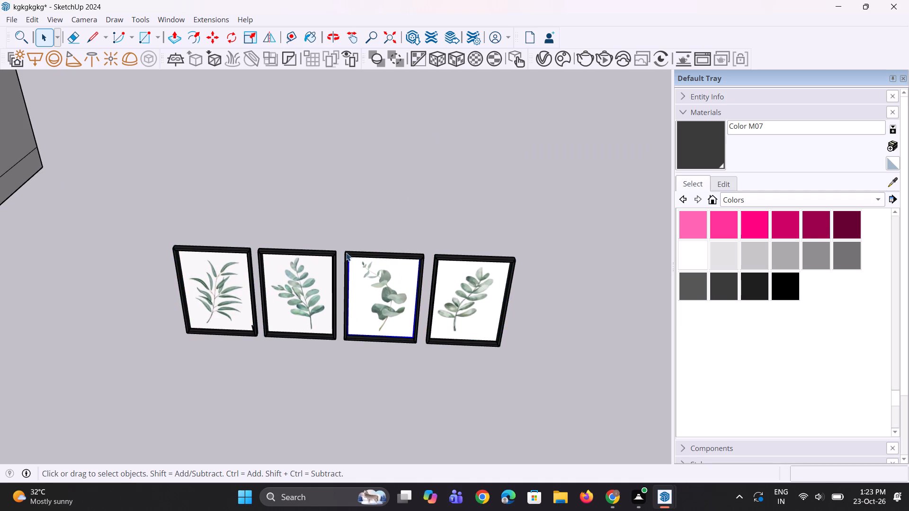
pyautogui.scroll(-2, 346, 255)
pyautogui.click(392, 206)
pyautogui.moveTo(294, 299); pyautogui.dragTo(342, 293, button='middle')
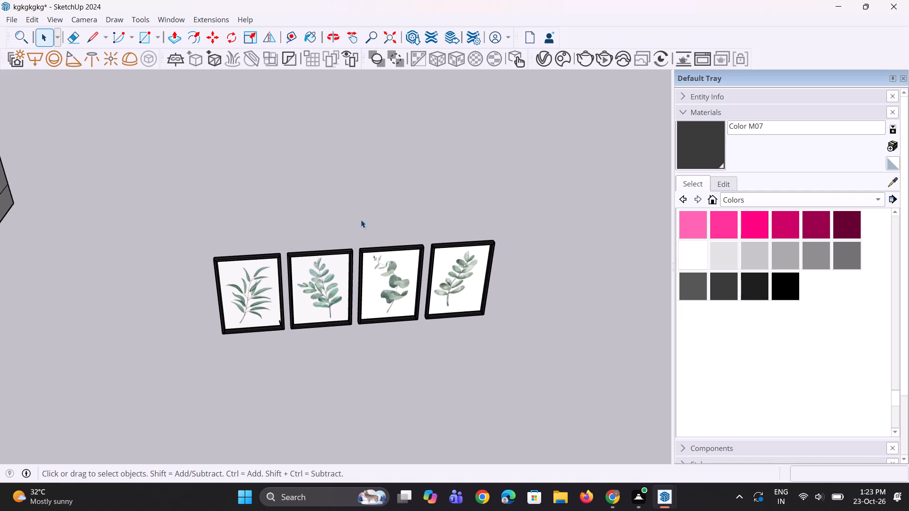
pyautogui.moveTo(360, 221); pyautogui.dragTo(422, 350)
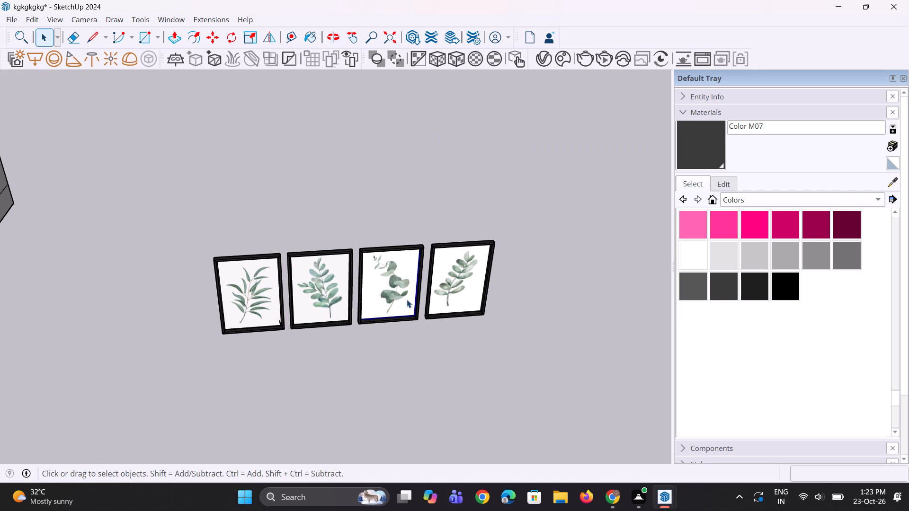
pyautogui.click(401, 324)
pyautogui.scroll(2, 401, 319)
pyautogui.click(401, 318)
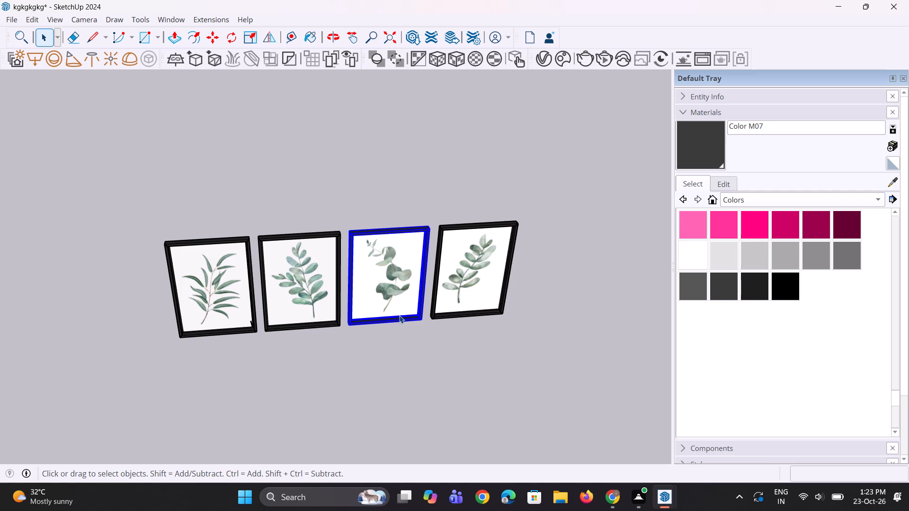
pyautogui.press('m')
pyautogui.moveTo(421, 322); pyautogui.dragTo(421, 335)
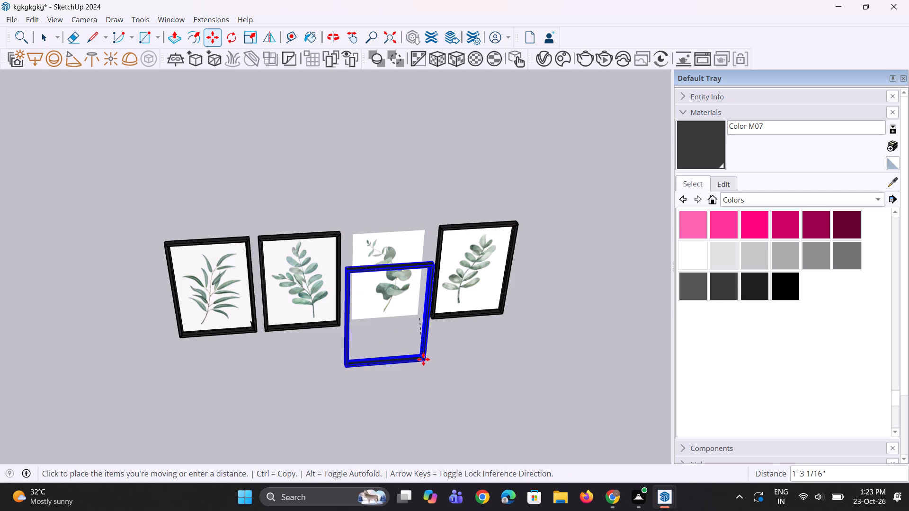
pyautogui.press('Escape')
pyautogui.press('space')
# Group the eucalyptus image, third in the row, together with its black frame.
pyautogui.click(397, 291)
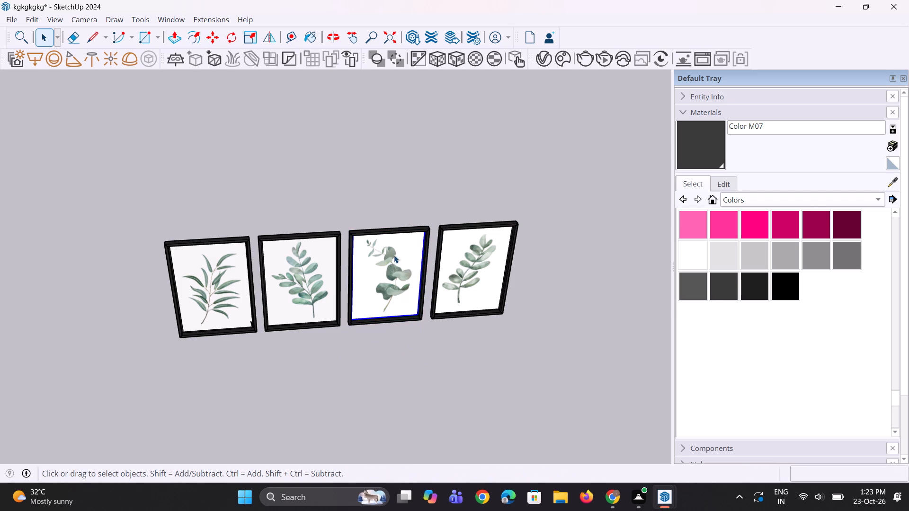
pyautogui.keyDown('ctrl'); pyautogui.click(394, 230); pyautogui.keyUp('ctrl')
pyautogui.rightClick(394, 230)
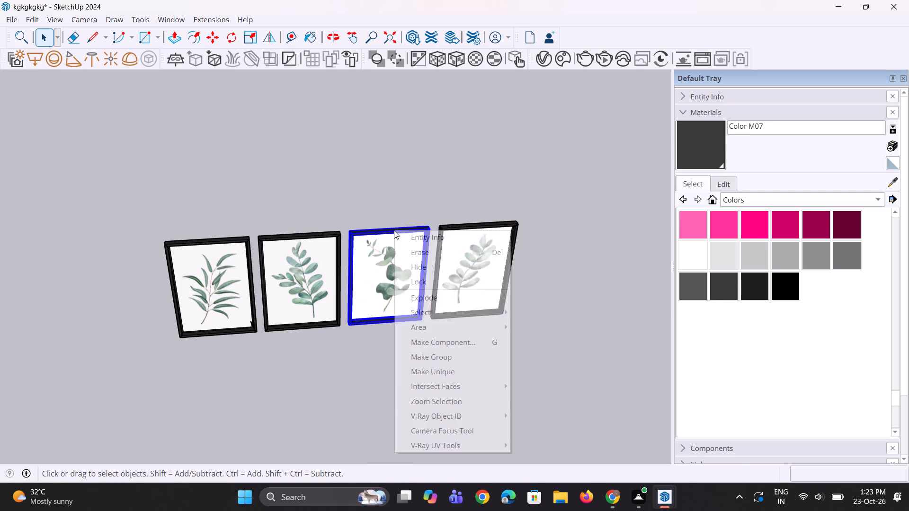
pyautogui.click(451, 358)
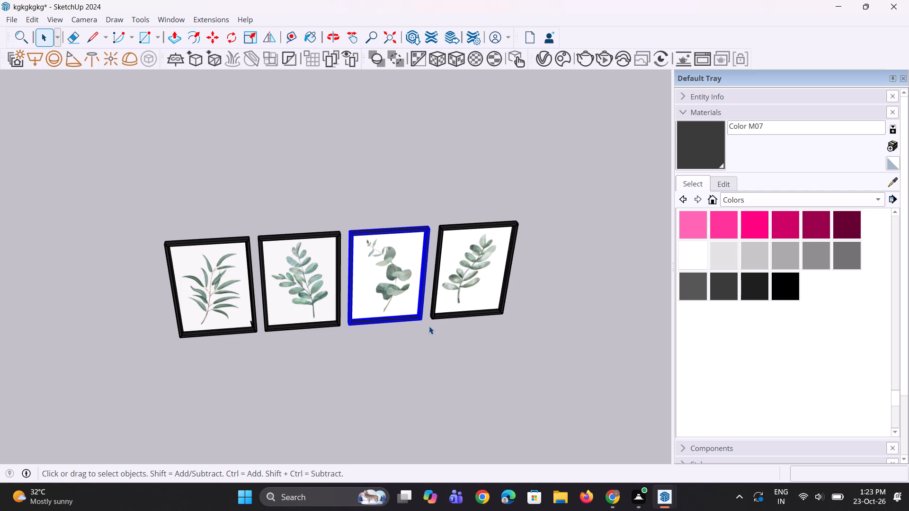
# Move the grouped eucalyptus picture out of the row, clear of the other three pictures.
pyautogui.press('m')
pyautogui.click(425, 320)
pyautogui.scroll(-10, 440, 367)
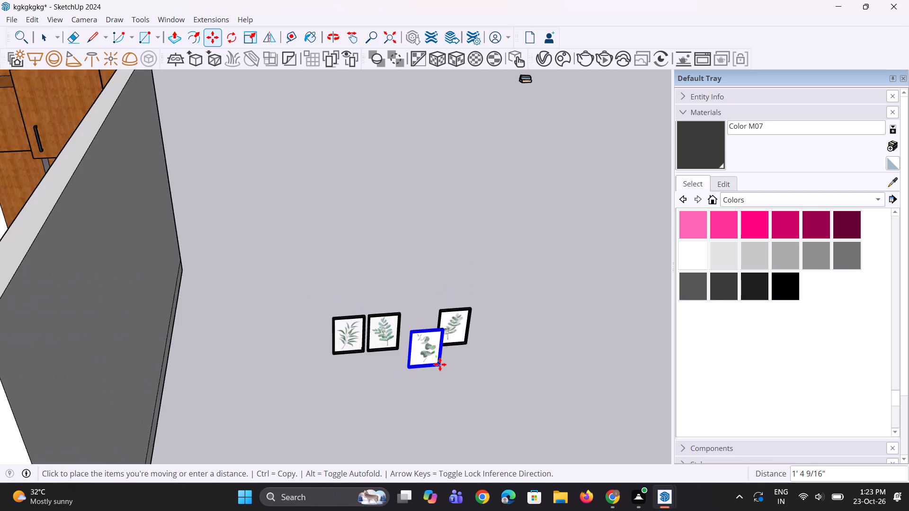
pyautogui.scroll(-7, 440, 364)
pyautogui.click(432, 400)
# Delete the other three framed leaf pictures, keeping only the eucalyptus picture.
pyautogui.scroll(3, 436, 402)
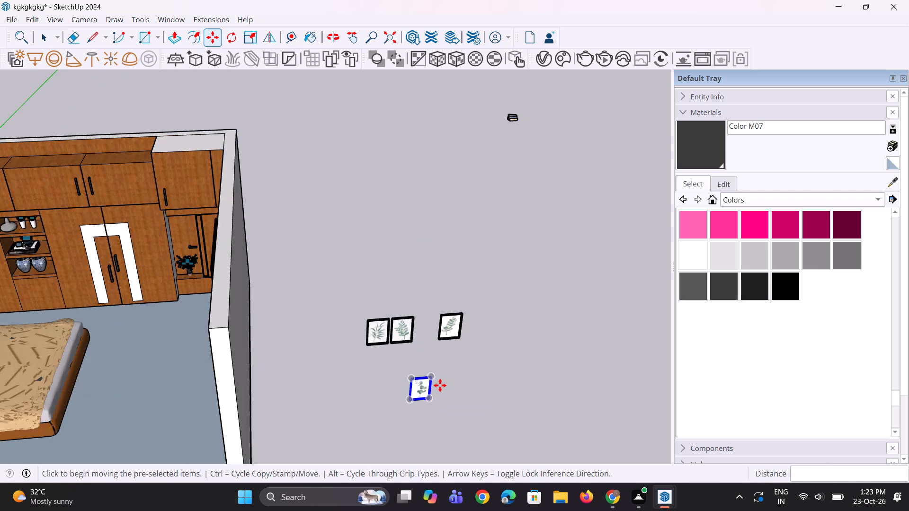
pyautogui.scroll(3, 440, 385)
pyautogui.press('space')
pyautogui.press('space')
pyautogui.press('space')
pyautogui.press('space')
pyautogui.press('space')
pyautogui.press('space')
pyautogui.press('space')
pyautogui.press('space')
pyautogui.press('space')
pyautogui.press('space')
pyautogui.press('space')
pyautogui.press('space')
pyautogui.press('space')
pyautogui.press('space')
pyautogui.press('space')
pyautogui.press('space')
pyautogui.moveTo(290, 255); pyautogui.dragTo(395, 335)
pyautogui.moveTo(411, 332); pyautogui.dragTo(460, 335)
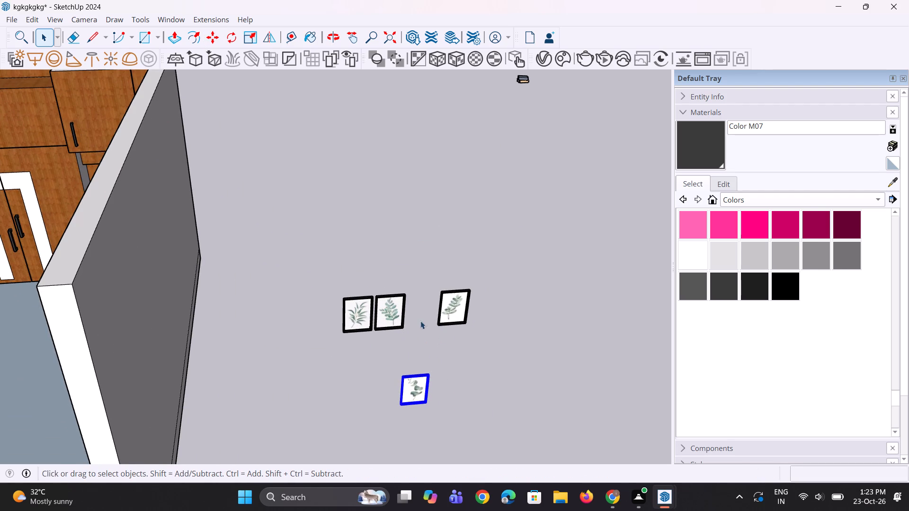
pyautogui.moveTo(337, 258); pyautogui.dragTo(472, 339)
pyautogui.click(475, 340)
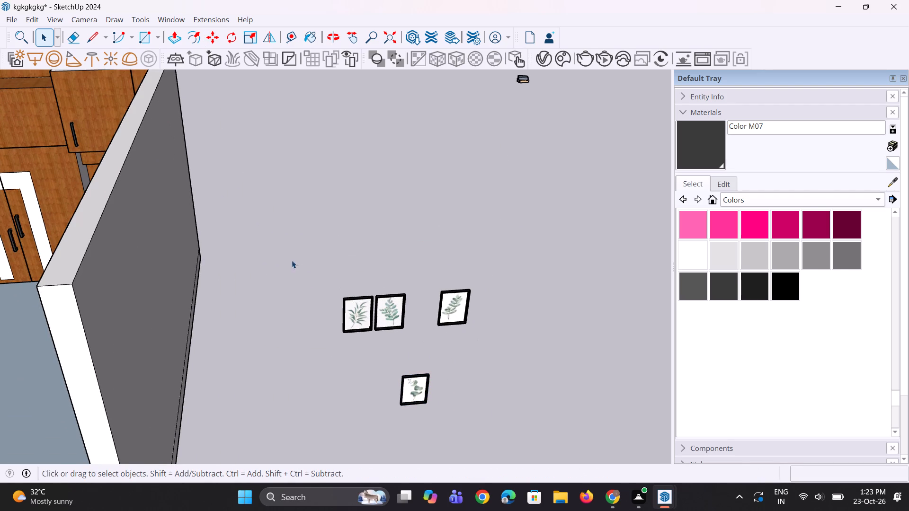
pyautogui.moveTo(292, 260); pyautogui.dragTo(516, 347)
pyautogui.press('Delete')
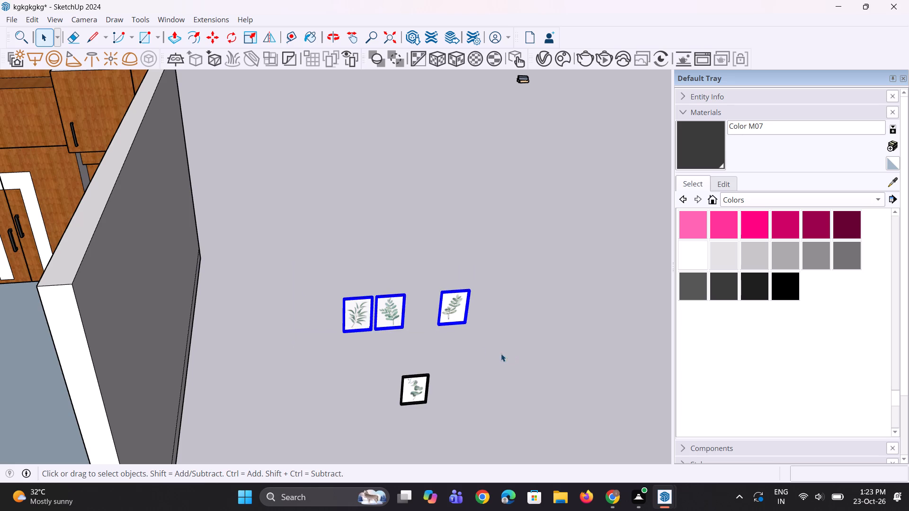
# Rotate the remaining eucalyptus picture 90 degrees about the vertical axis, using a centre point beside it.
pyautogui.scroll(-4, 339, 303)
pyautogui.click(390, 362)
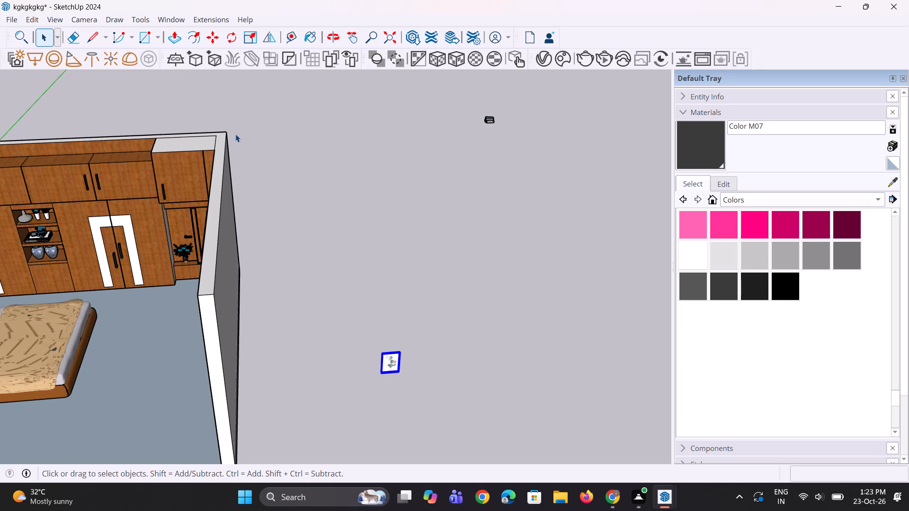
pyautogui.click(231, 42)
pyautogui.click(233, 42)
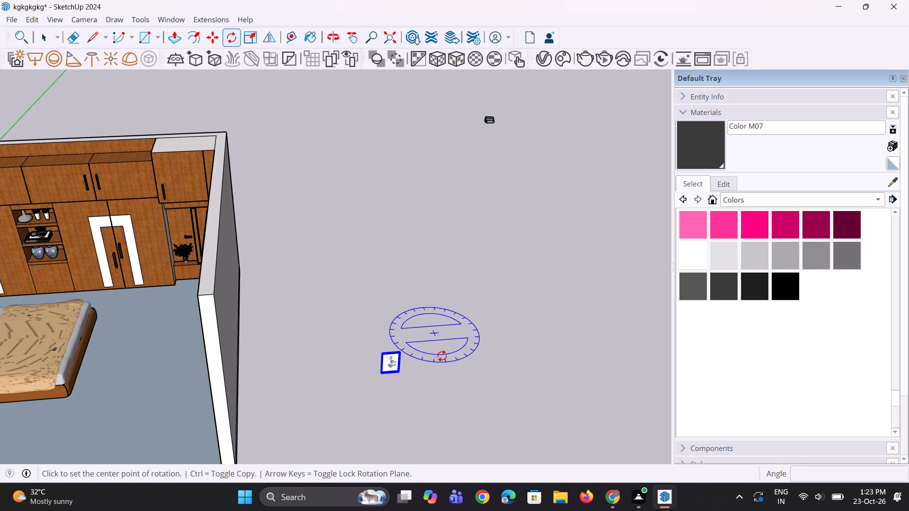
pyautogui.click(446, 371)
pyautogui.click(495, 368)
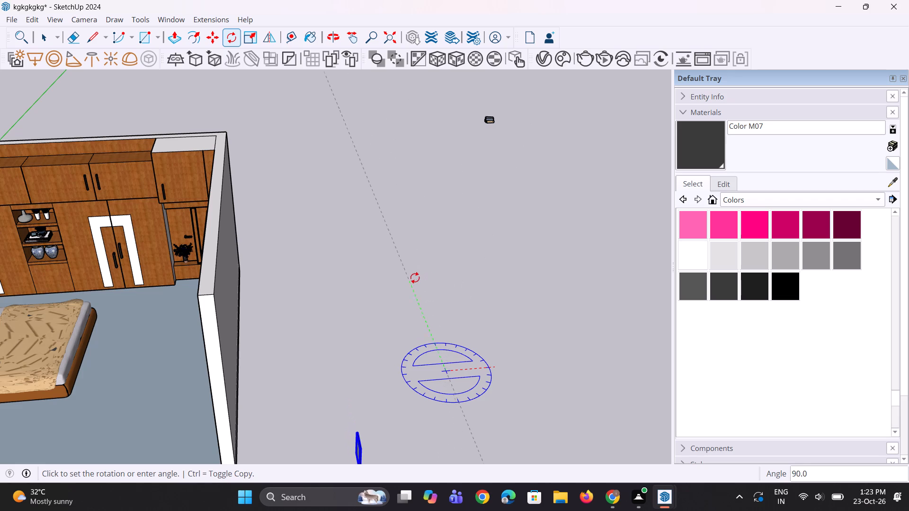
pyautogui.click(414, 279)
pyautogui.scroll(-10, 332, 247)
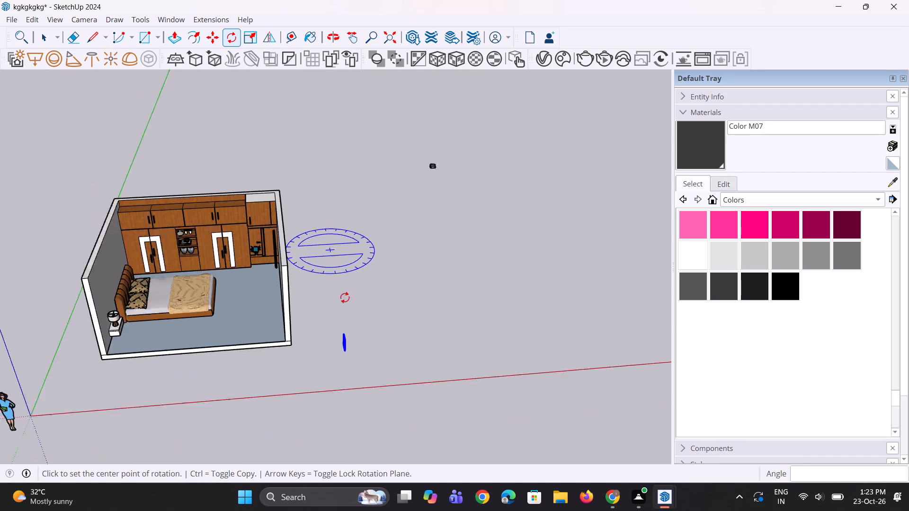
# Move the eucalyptus picture from outside the room onto the headboard wall, above the bedside table end of the bed.
pyautogui.moveTo(391, 393); pyautogui.dragTo(284, 371, button='middle')
pyautogui.scroll(6, 292, 345)
pyautogui.press('m')
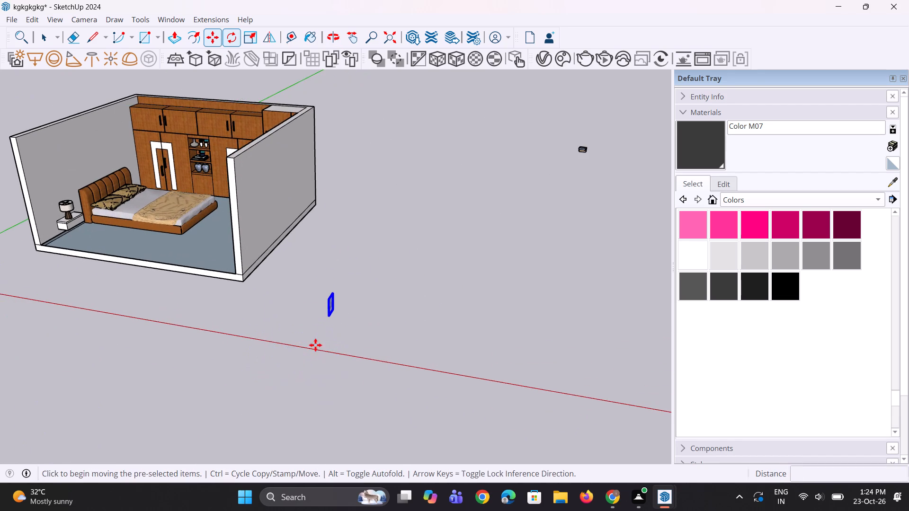
pyautogui.scroll(3, 318, 343)
pyautogui.click(330, 316)
pyautogui.scroll(-5, 430, 395)
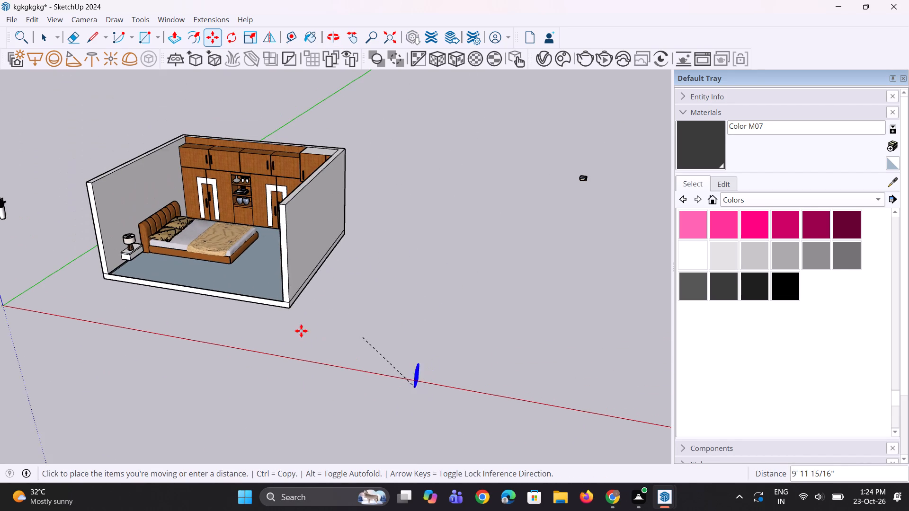
pyautogui.scroll(5, 183, 213)
pyautogui.scroll(7, 55, 206)
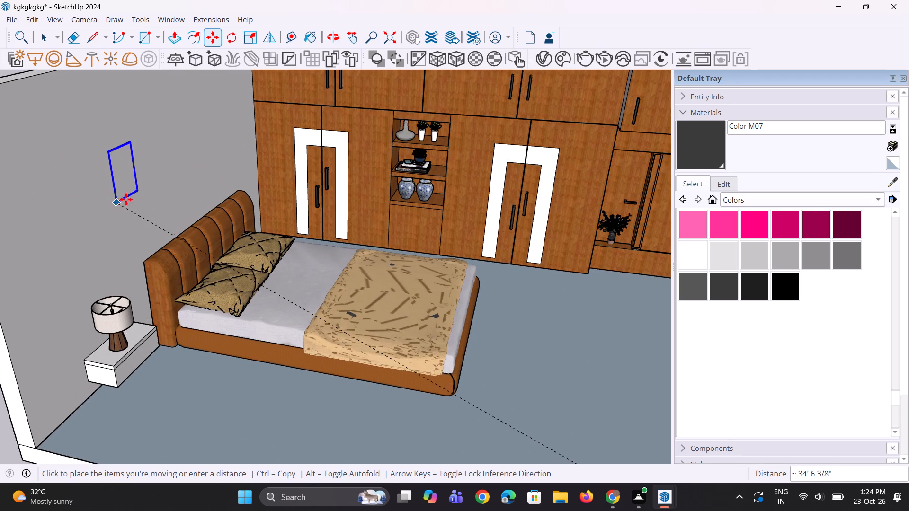
pyautogui.click(134, 193)
# Shift the picture slightly out from the headboard wall so its frame and artwork sit in front of the wall surface.
pyautogui.moveTo(146, 263); pyautogui.dragTo(115, 335, button='middle')
pyautogui.scroll(-2, 131, 318)
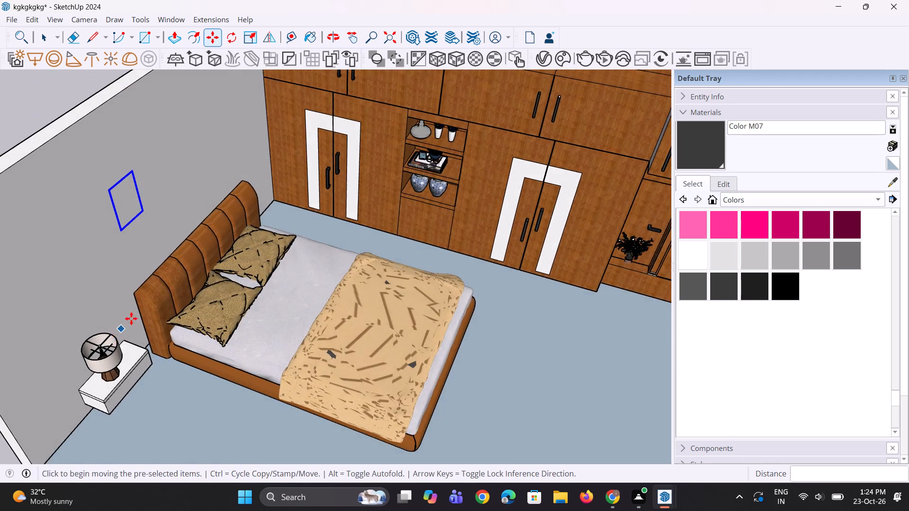
pyautogui.scroll(-2, 131, 318)
pyautogui.scroll(16, 124, 252)
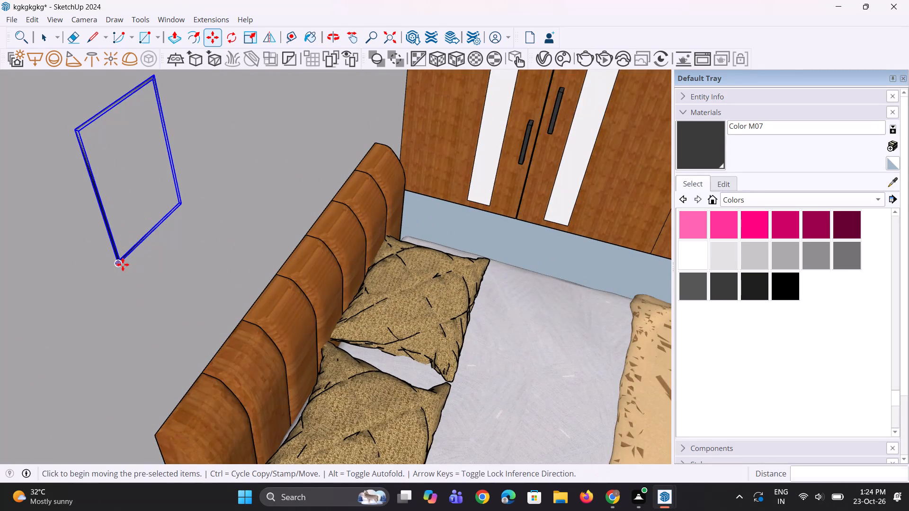
pyautogui.click(123, 264)
pyautogui.click(131, 266)
# Scale the eucalyptus picture up uniformly from its upper corner by a factor of about 1.56.
pyautogui.press('s')
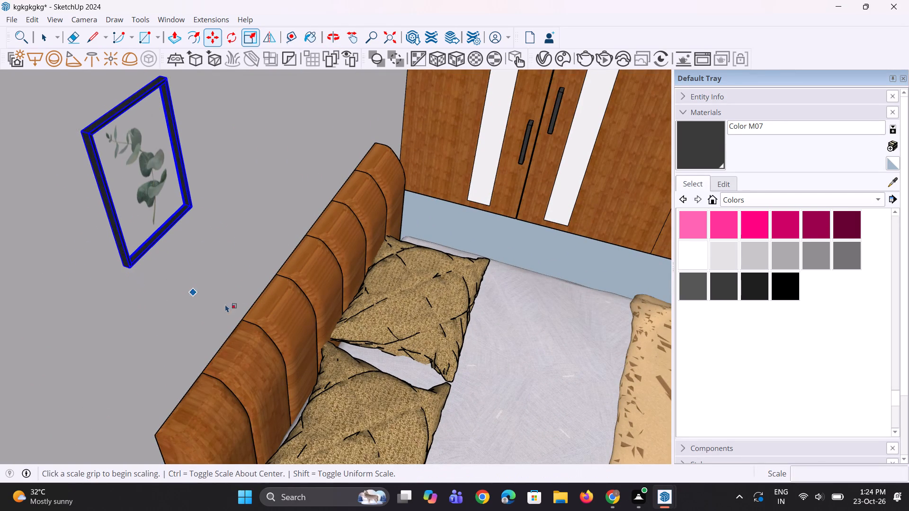
pyautogui.scroll(-5, 240, 317)
pyautogui.moveTo(232, 315); pyautogui.dragTo(119, 313, button='middle')
pyautogui.scroll(2, 127, 196)
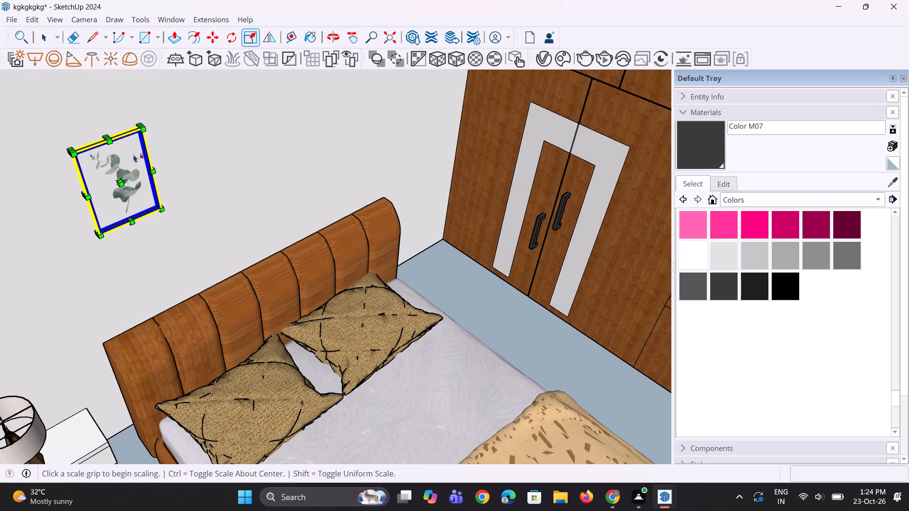
pyautogui.click(142, 132)
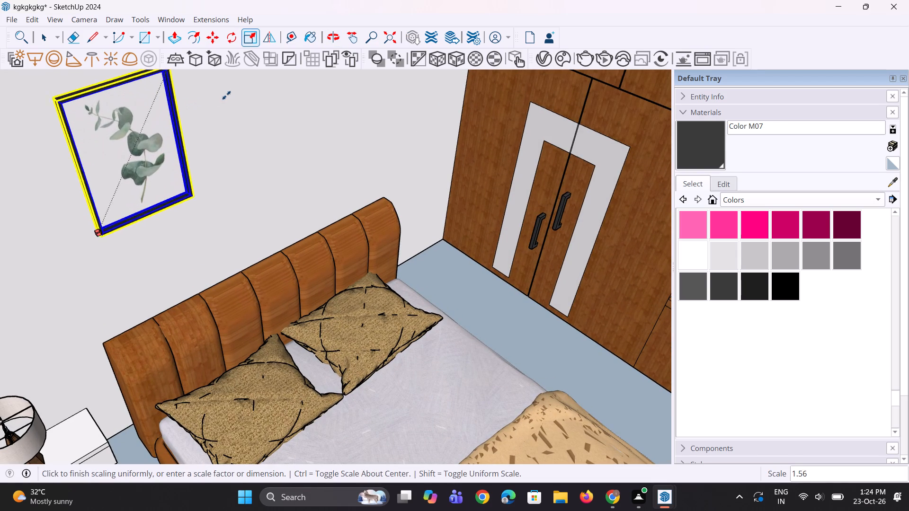
pyautogui.click(226, 95)
# Widen the picture along the red axis, stretching its wardrobe-side edge across the wall above the headboard.
pyautogui.moveTo(209, 230); pyautogui.dragTo(69, 302, button='middle')
pyautogui.scroll(4, 158, 153)
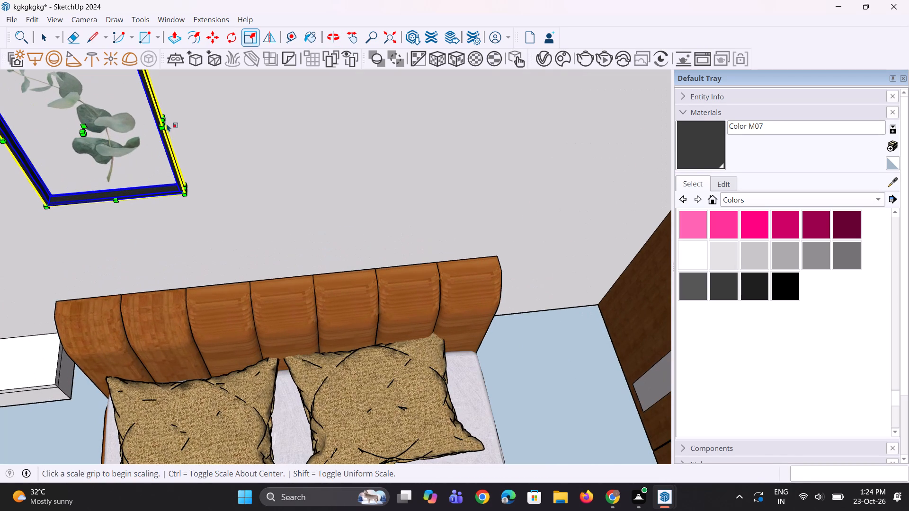
pyautogui.click(164, 121)
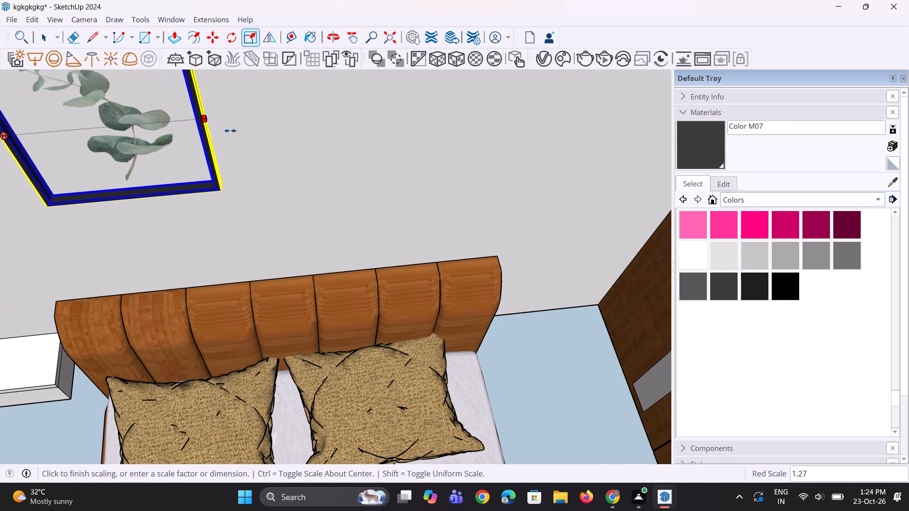
pyautogui.click(290, 139)
pyautogui.scroll(-8, 328, 283)
pyautogui.moveTo(305, 307); pyautogui.dragTo(323, 276, button='middle')
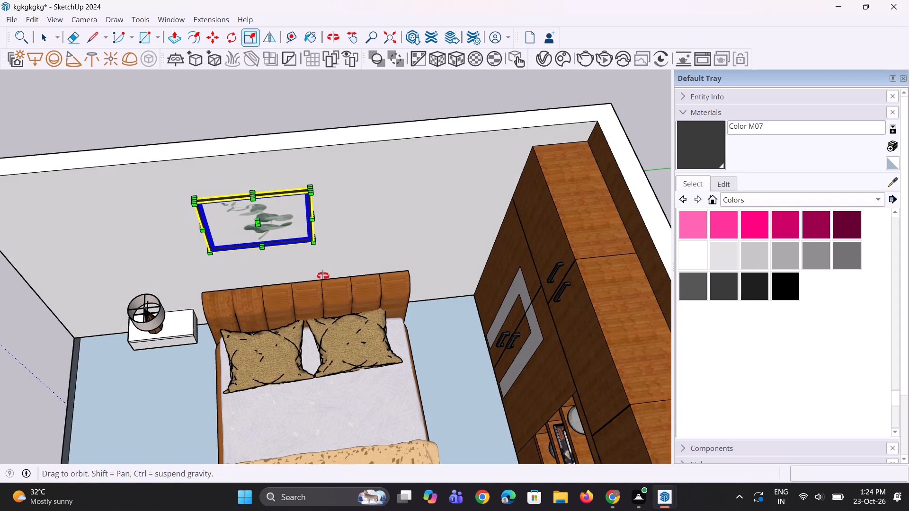
pyautogui.moveTo(323, 276); pyautogui.dragTo(383, 136, button='middle')
pyautogui.press('space')
pyautogui.press('space')
# Stretch the picture's lower edge down toward the headboard, scaling it by about 1.33 along the blue axis.
pyautogui.scroll(5, 290, 232)
pyautogui.moveTo(256, 275); pyautogui.dragTo(278, 206, button='middle')
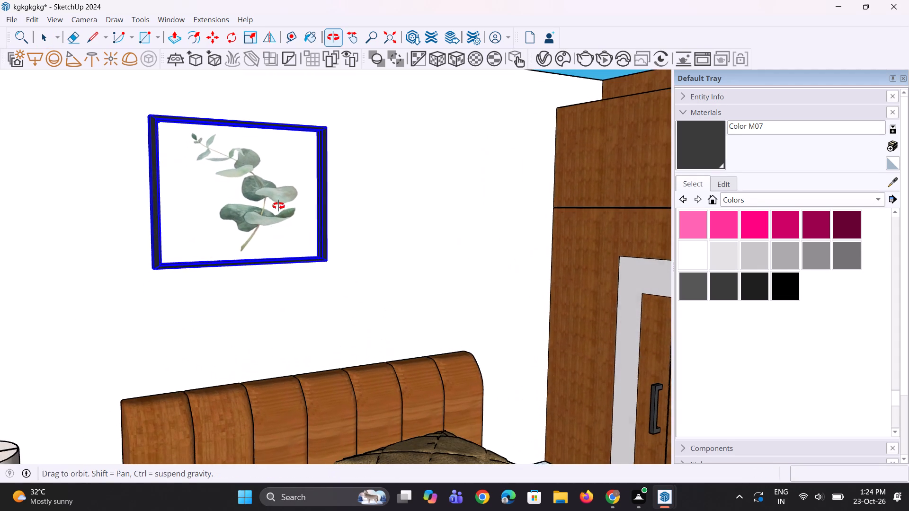
pyautogui.moveTo(278, 206); pyautogui.dragTo(279, 204, button='middle')
pyautogui.click(250, 234)
pyautogui.moveTo(245, 280); pyautogui.dragTo(269, 252, button='middle')
pyautogui.scroll(5, 244, 245)
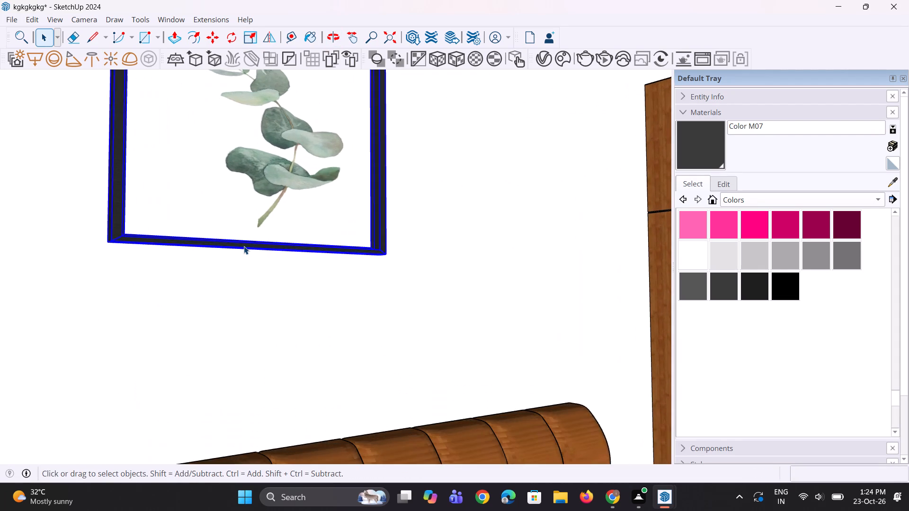
pyautogui.press('s')
pyautogui.scroll(1, 244, 247)
pyautogui.moveTo(244, 247); pyautogui.dragTo(255, 212, button='middle')
pyautogui.scroll(1, 281, 248)
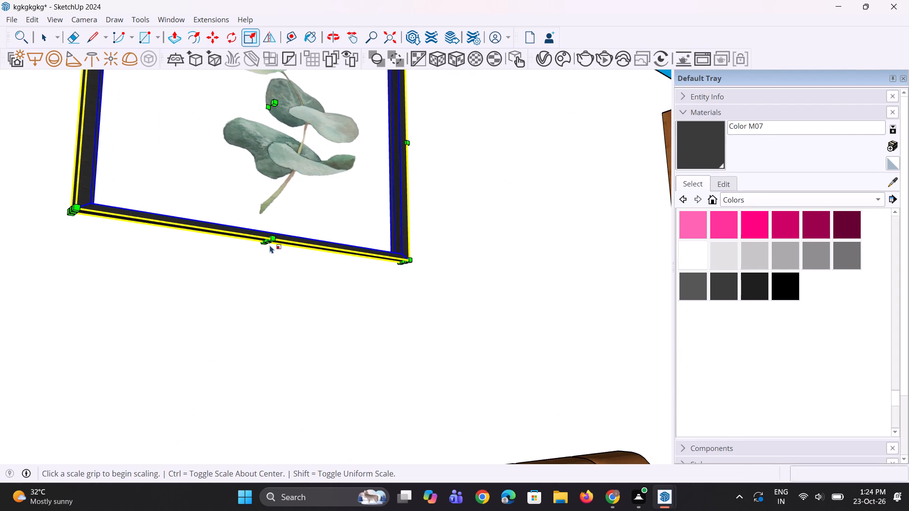
pyautogui.click(267, 243)
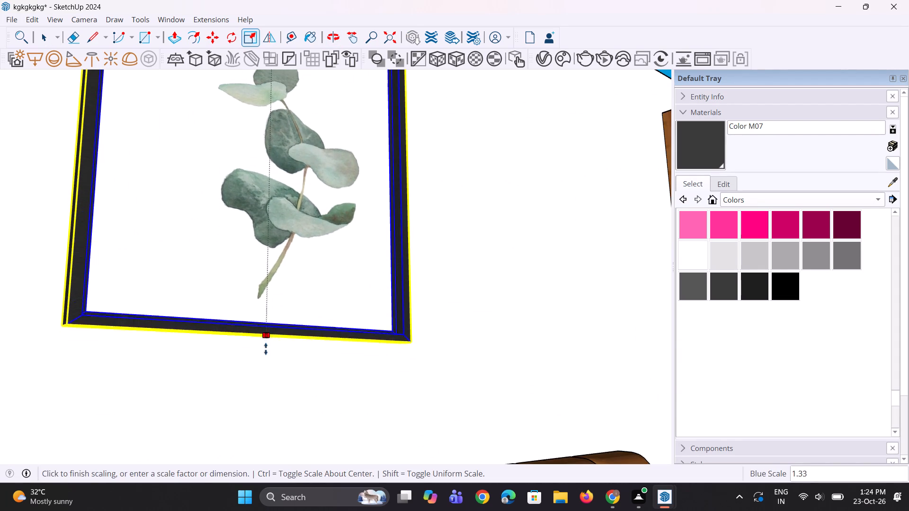
pyautogui.click(266, 355)
pyautogui.scroll(-10, 280, 373)
pyautogui.moveTo(276, 393); pyautogui.dragTo(257, 452, button='middle')
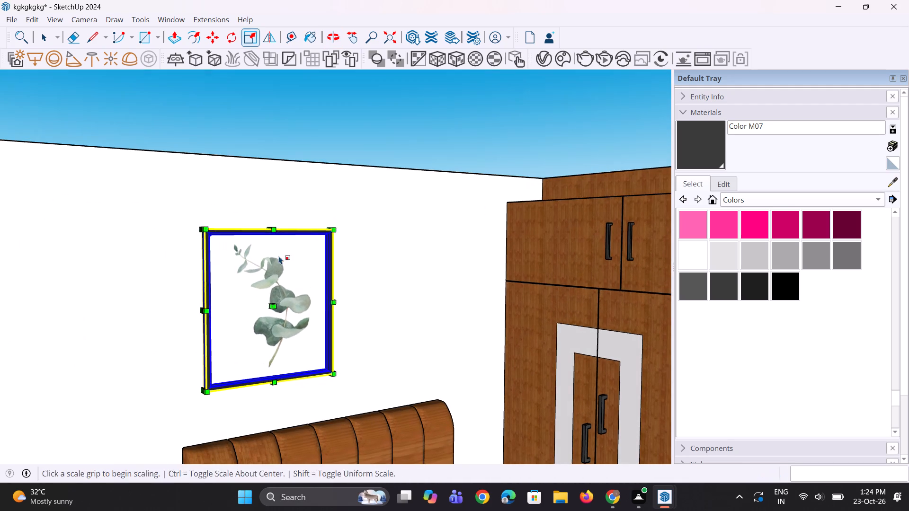
pyautogui.press('space')
pyautogui.press('space')
pyautogui.press('space')
pyautogui.click(308, 128)
# Move the stacked books from outside the room to the bedside table, next to the lamp.
pyautogui.scroll(-4, 99, 260)
pyautogui.moveTo(118, 286); pyautogui.dragTo(137, 307, button='middle')
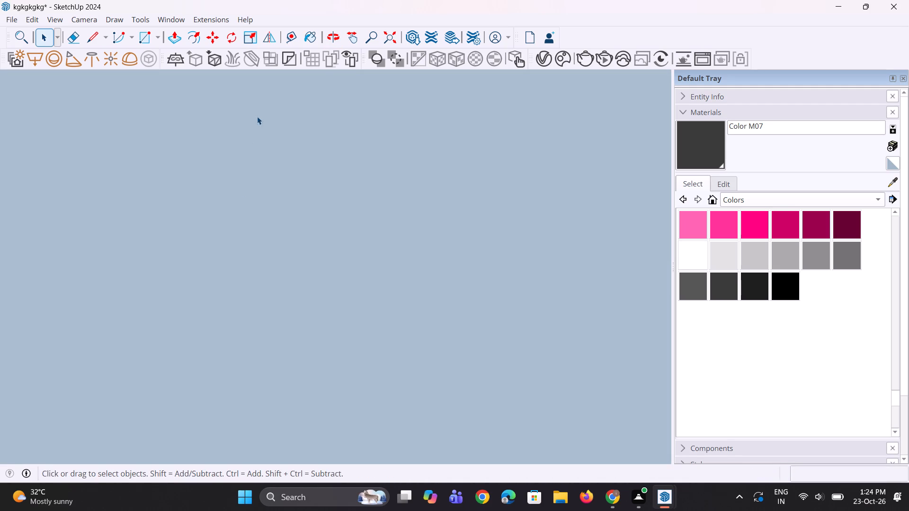
pyautogui.click(386, 33)
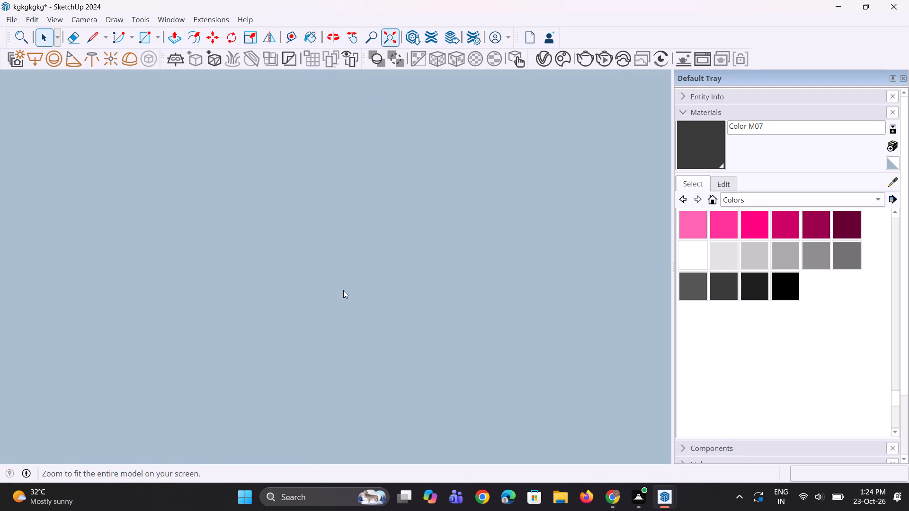
pyautogui.moveTo(302, 288); pyautogui.dragTo(440, 323, button='middle')
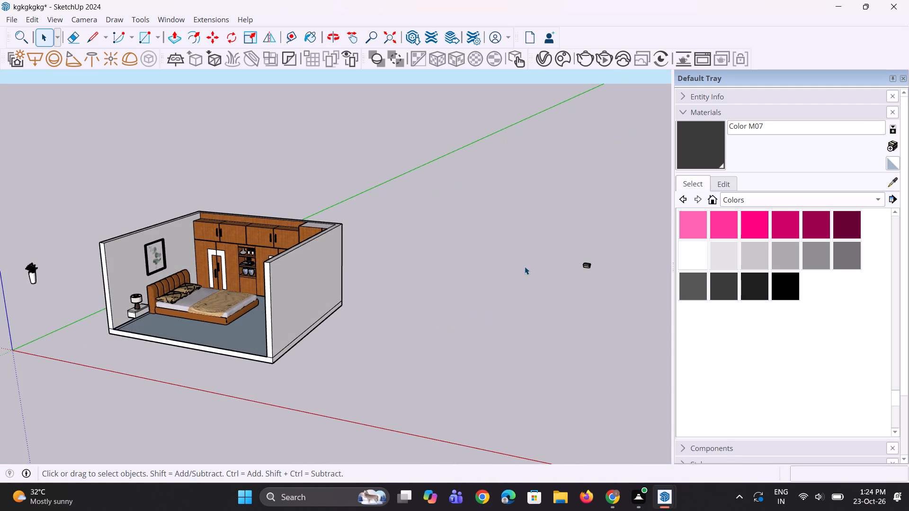
pyautogui.moveTo(526, 236); pyautogui.dragTo(631, 330)
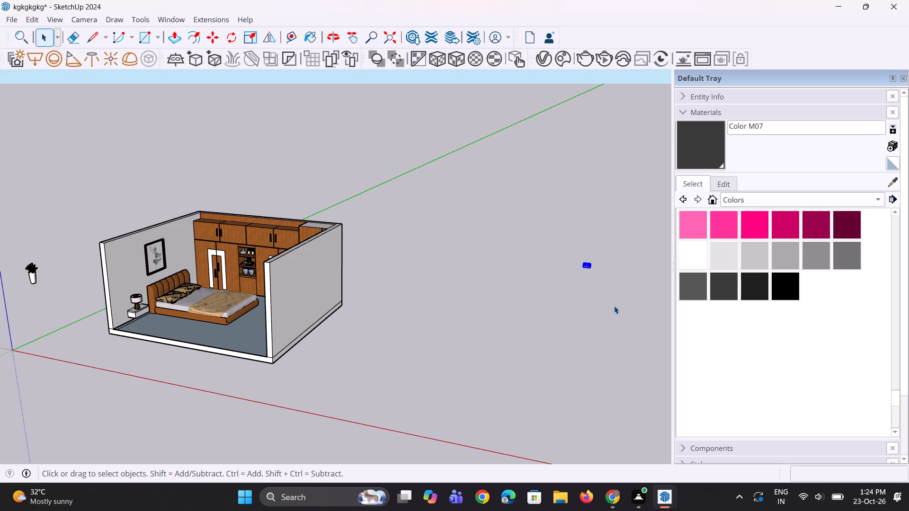
pyautogui.press('space')
pyautogui.click(606, 285)
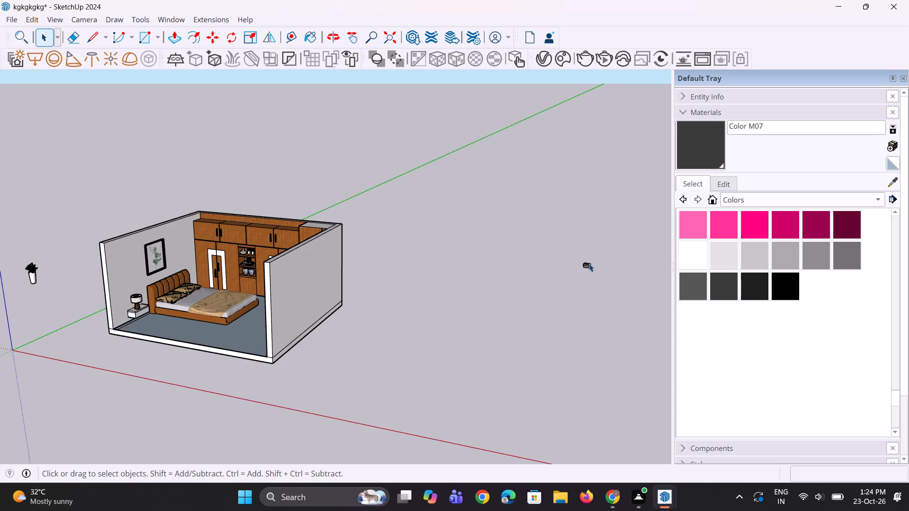
pyautogui.click(589, 264)
pyautogui.press('m')
pyautogui.moveTo(589, 264); pyautogui.dragTo(588, 276)
pyautogui.scroll(-3, 586, 305)
pyautogui.scroll(18, 301, 331)
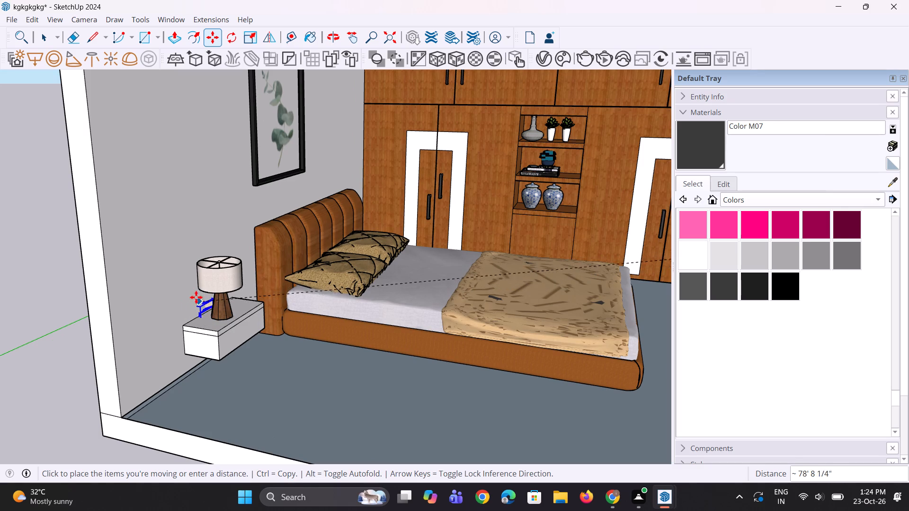
pyautogui.click(189, 289)
pyautogui.scroll(5, 205, 307)
pyautogui.press('space')
# Move the table lamp about 8 inches along the bedside table toward the bed.
pyautogui.click(224, 316)
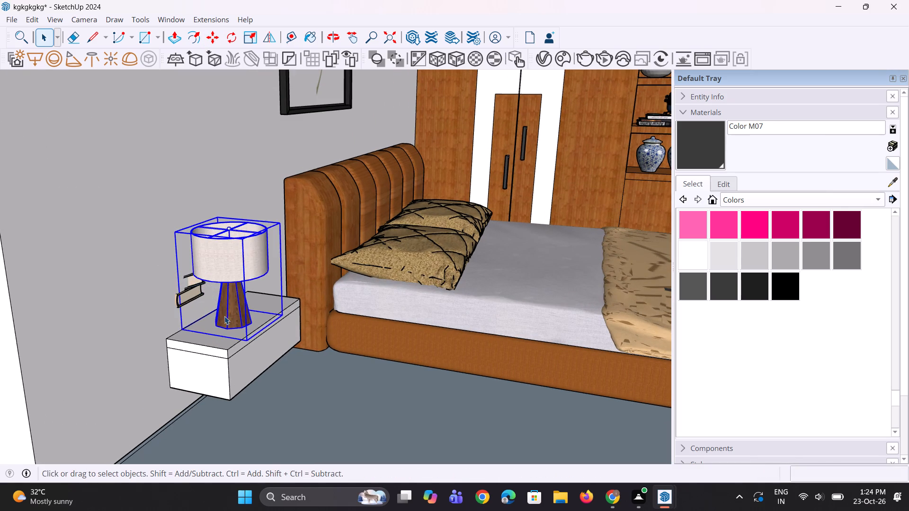
pyautogui.press('m')
pyautogui.click(226, 322)
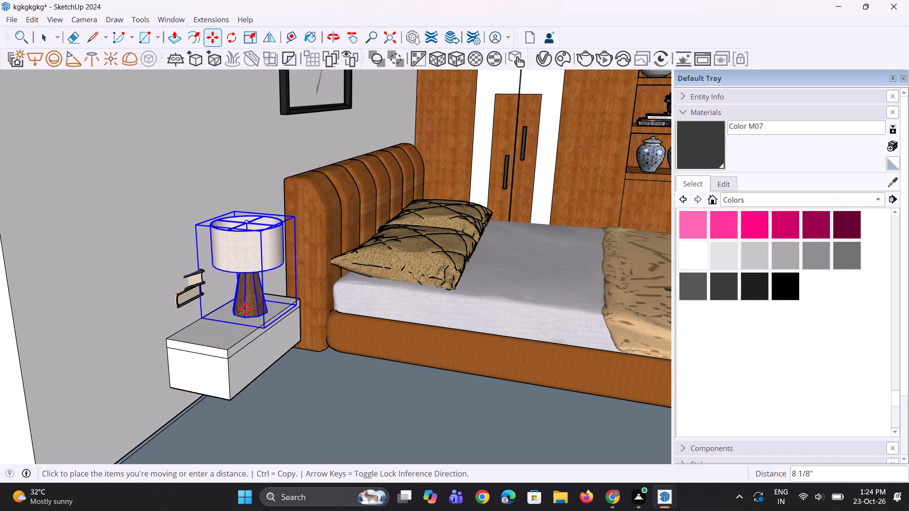
pyautogui.click(248, 307)
pyautogui.press('space')
pyautogui.press('space')
# Move the stacked books about 1' 7/8" out of the wall, over the bedside table in front of the lamp.
pyautogui.click(193, 291)
pyautogui.scroll(3, 193, 301)
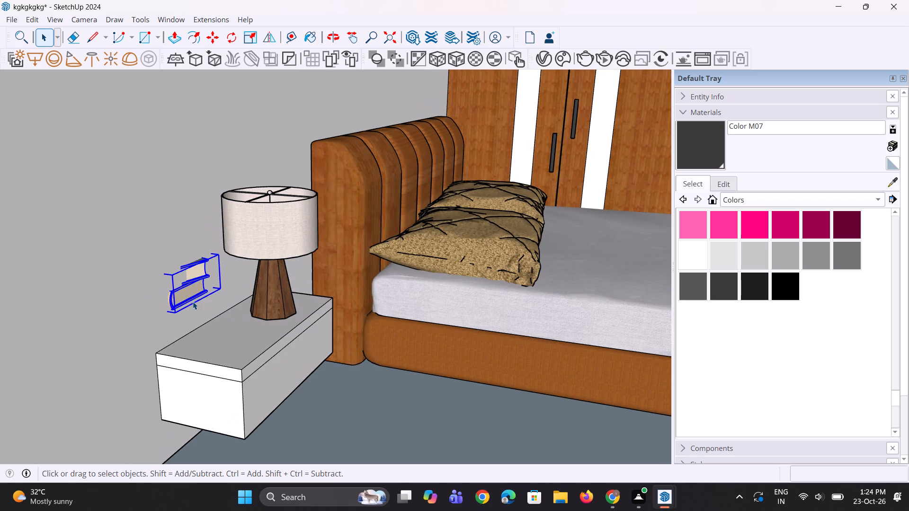
pyautogui.press('m')
pyautogui.scroll(3, 192, 304)
pyautogui.click(173, 317)
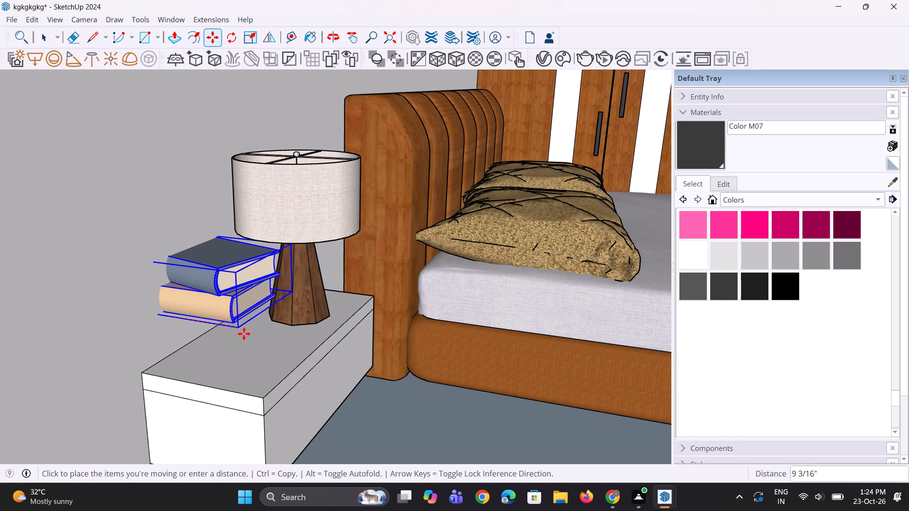
pyautogui.click(268, 334)
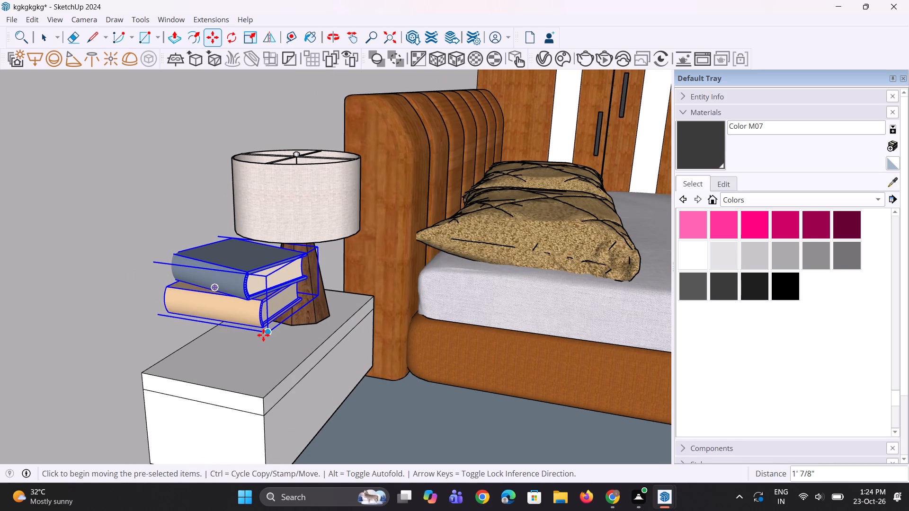
# Lower the stacked books so they rest on the bedside table's top surface.
pyautogui.click(263, 335)
pyautogui.moveTo(276, 374); pyautogui.dragTo(278, 386)
pyautogui.moveTo(286, 382); pyautogui.dragTo(311, 307, button='middle')
pyautogui.scroll(3, 268, 325)
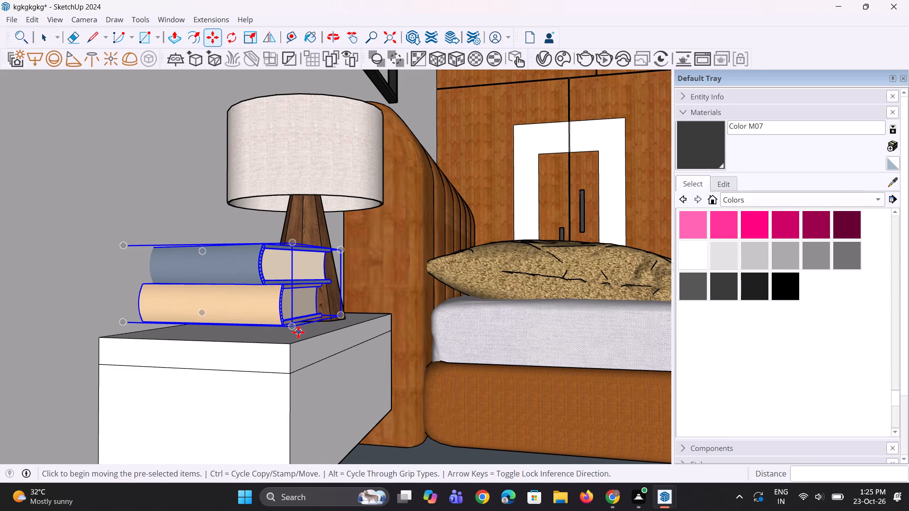
pyautogui.click(295, 332)
pyautogui.click(297, 341)
pyautogui.moveTo(285, 355); pyautogui.dragTo(271, 390, button='middle')
pyautogui.scroll(-3, 278, 308)
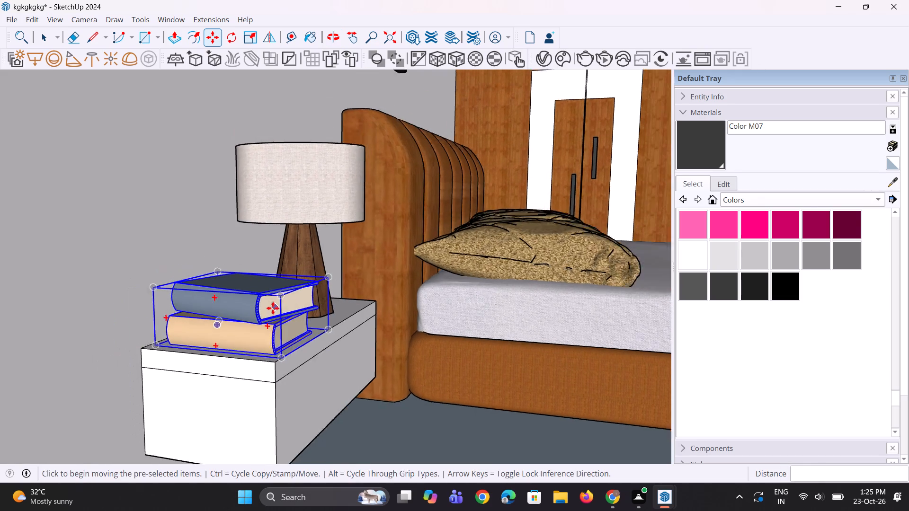
pyautogui.scroll(-13, 273, 308)
pyautogui.press('space')
pyautogui.press('space')
pyautogui.click(108, 348)
# Nudge the stacked books about 2 1/8" across the bedside table top toward the lamp.
pyautogui.moveTo(345, 314); pyautogui.dragTo(297, 395, button='middle')
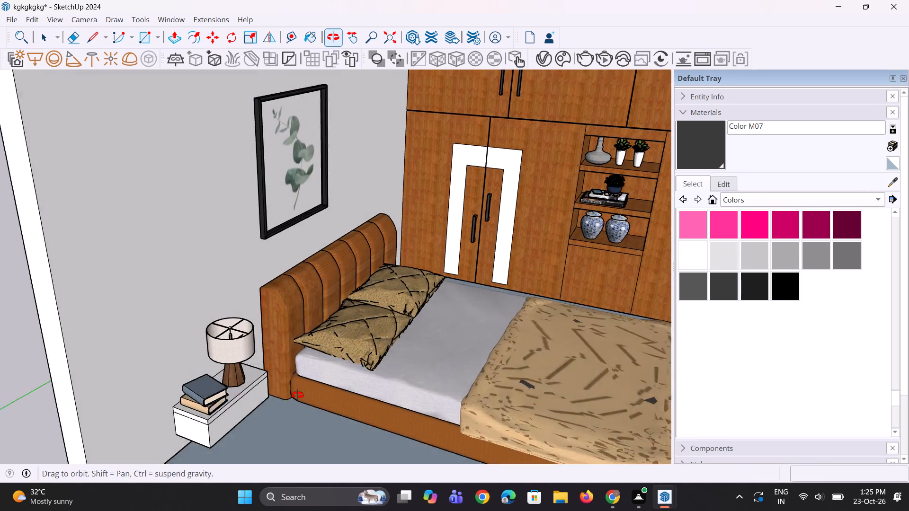
pyautogui.moveTo(297, 395); pyautogui.dragTo(297, 399, button='middle')
pyautogui.scroll(-5, 290, 318)
pyautogui.scroll(4, 256, 382)
pyautogui.click(224, 378)
pyautogui.scroll(4, 224, 379)
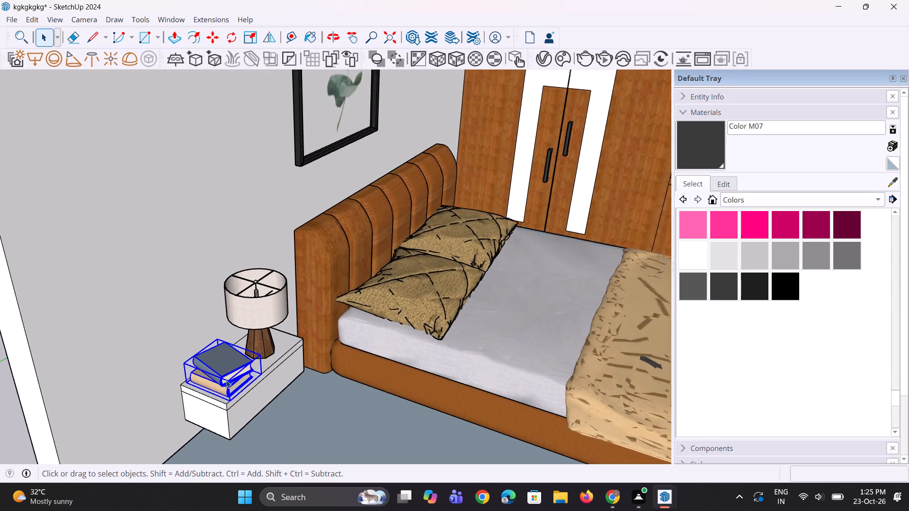
pyautogui.scroll(3, 226, 380)
pyautogui.press('m')
pyautogui.scroll(3, 226, 385)
pyautogui.click(223, 398)
pyautogui.click(232, 390)
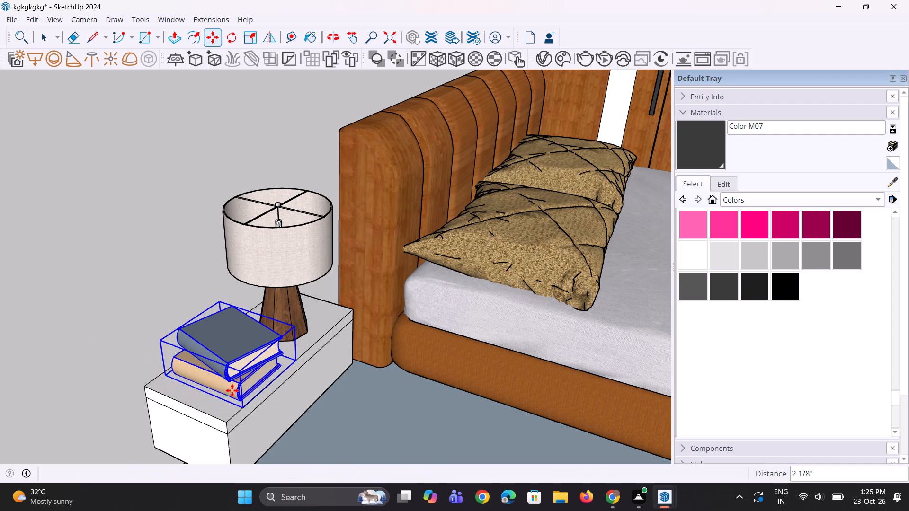
pyautogui.scroll(-5, 251, 358)
pyautogui.press('space')
pyautogui.press('space')
pyautogui.scroll(-5, 177, 347)
pyautogui.click(41, 419)
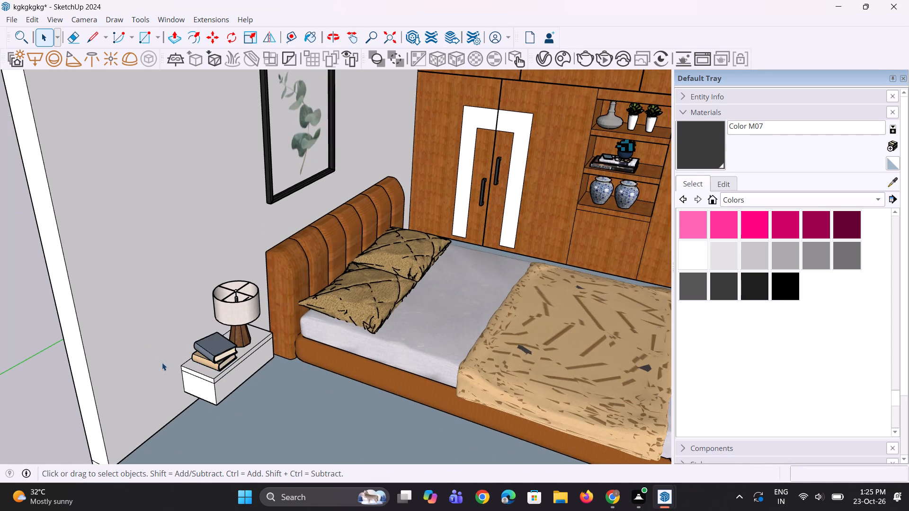
# Sample Wood Bamboo from the wardrobe and paint the top and underside of the tall upper corner cabinet with it.
pyautogui.scroll(-5, 165, 353)
pyautogui.moveTo(169, 369); pyautogui.dragTo(223, 329, button='middle')
pyautogui.scroll(-6, 225, 318)
pyautogui.moveTo(268, 340); pyautogui.dragTo(285, 310, button='middle')
pyautogui.scroll(1, 268, 340)
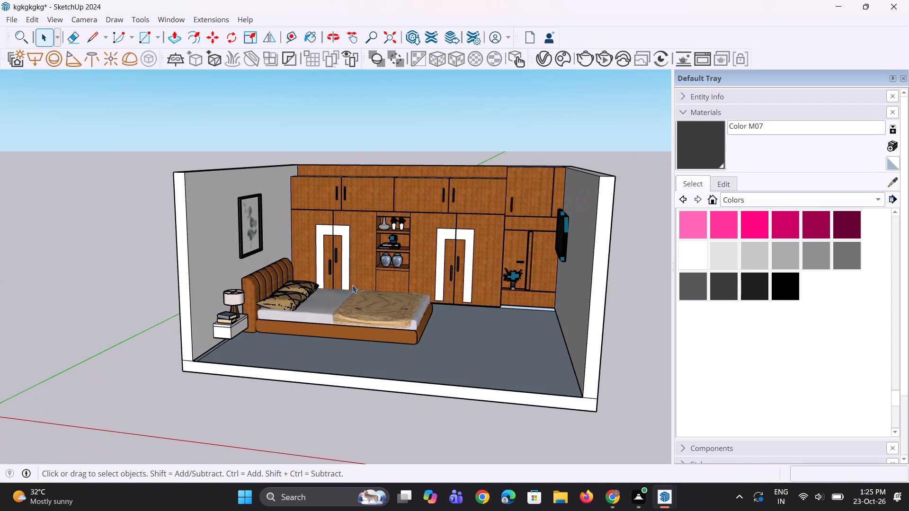
pyautogui.click(891, 184)
pyautogui.click(491, 276)
pyautogui.moveTo(500, 247); pyautogui.dragTo(492, 293, button='middle')
pyautogui.scroll(1, 512, 205)
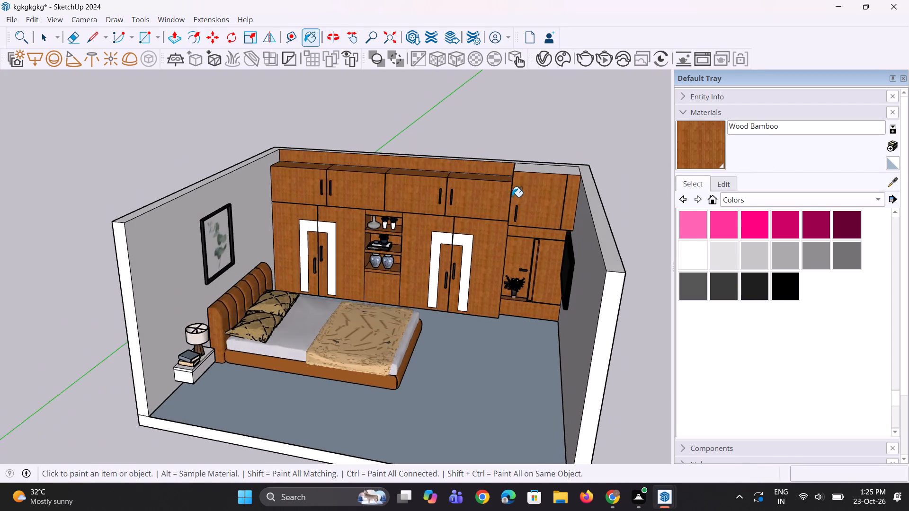
pyautogui.scroll(5, 512, 197)
pyautogui.click(537, 159)
pyautogui.moveTo(549, 327); pyautogui.dragTo(554, 158, button='middle')
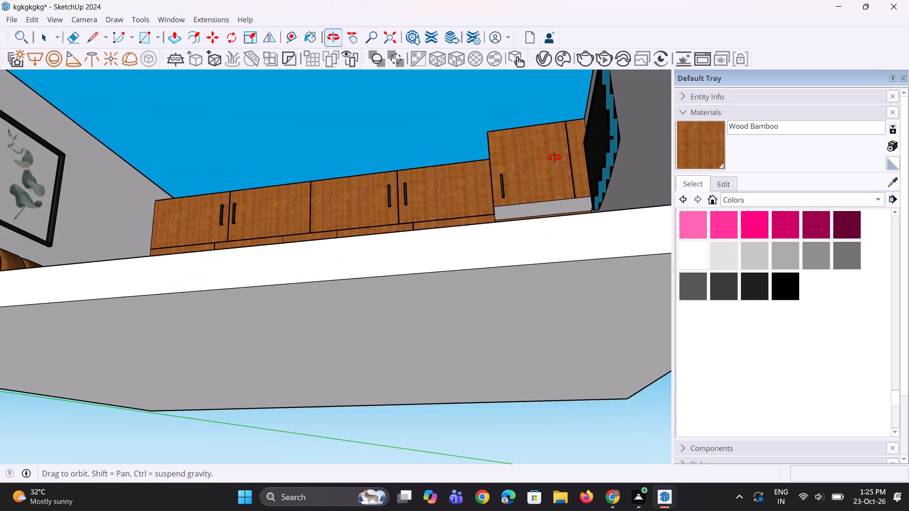
pyautogui.moveTo(554, 158); pyautogui.dragTo(555, 177, button='middle')
pyautogui.scroll(3, 522, 216)
pyautogui.click(520, 214)
# Paint the inner side and the underside faces of the niche below the corner cabinet with Wood Bamboo.
pyautogui.moveTo(491, 324); pyautogui.dragTo(452, 349, button='middle')
pyautogui.scroll(2, 486, 325)
pyautogui.click(493, 313)
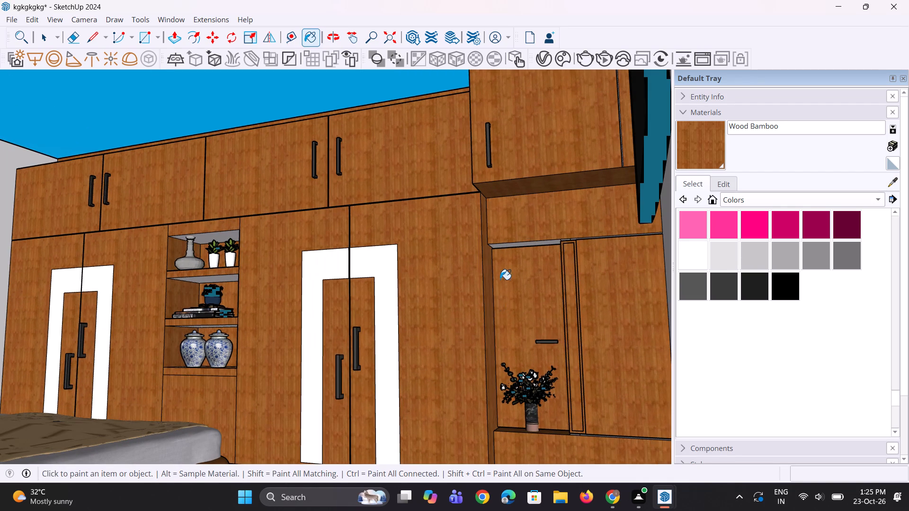
pyautogui.scroll(6, 505, 264)
pyautogui.click(530, 239)
pyautogui.moveTo(542, 234); pyautogui.dragTo(566, 214, button='middle')
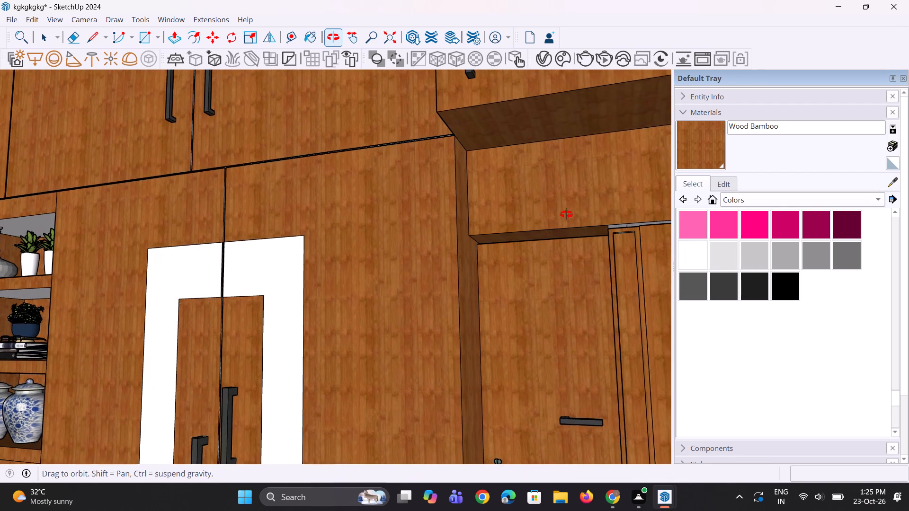
pyautogui.moveTo(566, 214); pyautogui.dragTo(575, 201, button='middle')
pyautogui.scroll(8, 648, 223)
pyautogui.click(627, 215)
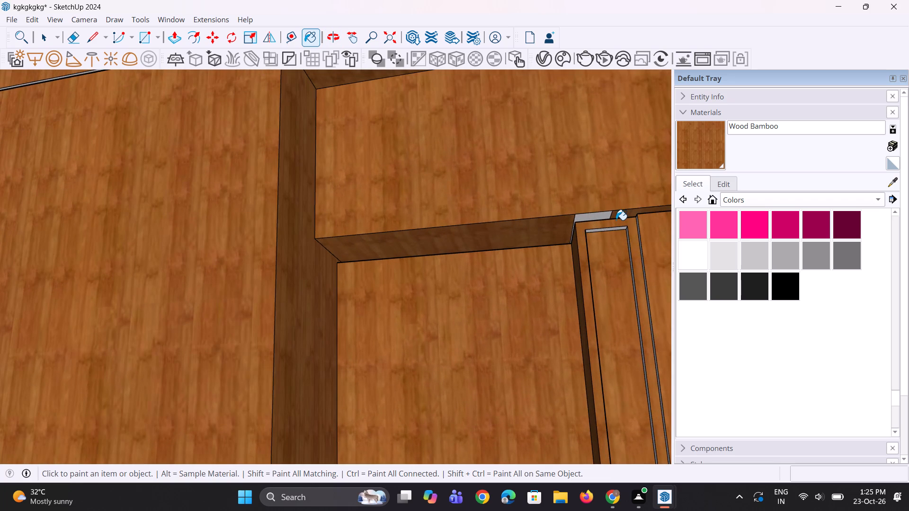
pyautogui.click(605, 215)
# Paint the corner cabinet's remaining side faces, including the part above the overhead cabinets, with Wood Bamboo.
pyautogui.scroll(-4, 536, 259)
pyautogui.moveTo(453, 276); pyautogui.dragTo(534, 338, button='middle')
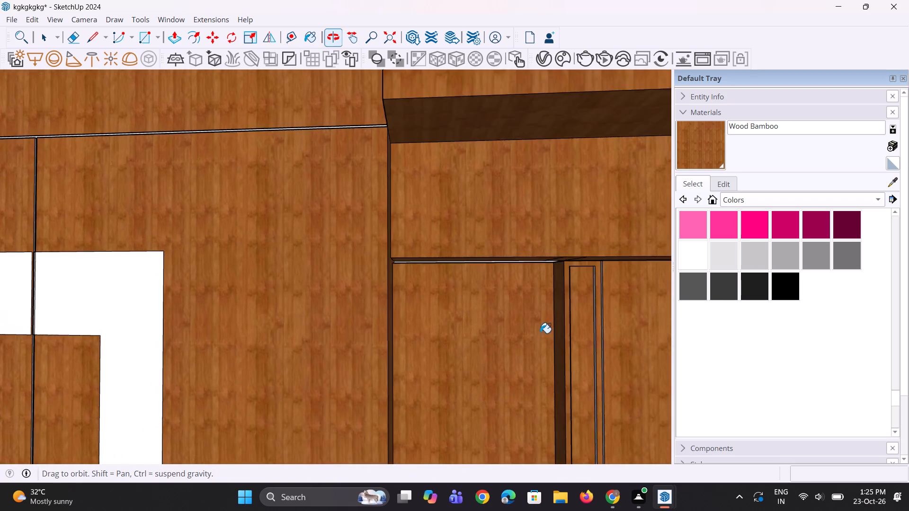
pyautogui.scroll(-6, 369, 248)
pyautogui.scroll(1, 389, 154)
pyautogui.click(389, 154)
pyautogui.moveTo(393, 194); pyautogui.dragTo(418, 247, button='middle')
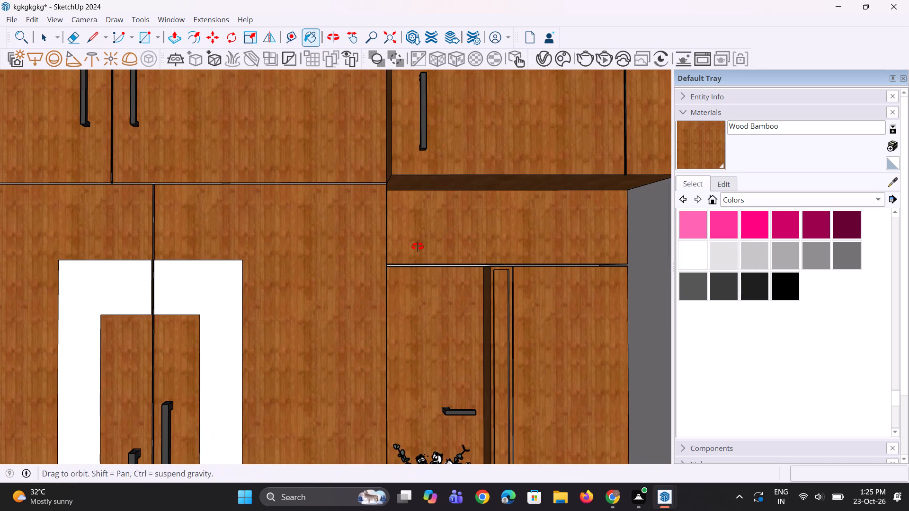
pyautogui.moveTo(418, 247); pyautogui.dragTo(436, 317, button='middle')
pyautogui.scroll(-10, 432, 298)
pyautogui.scroll(2, 393, 177)
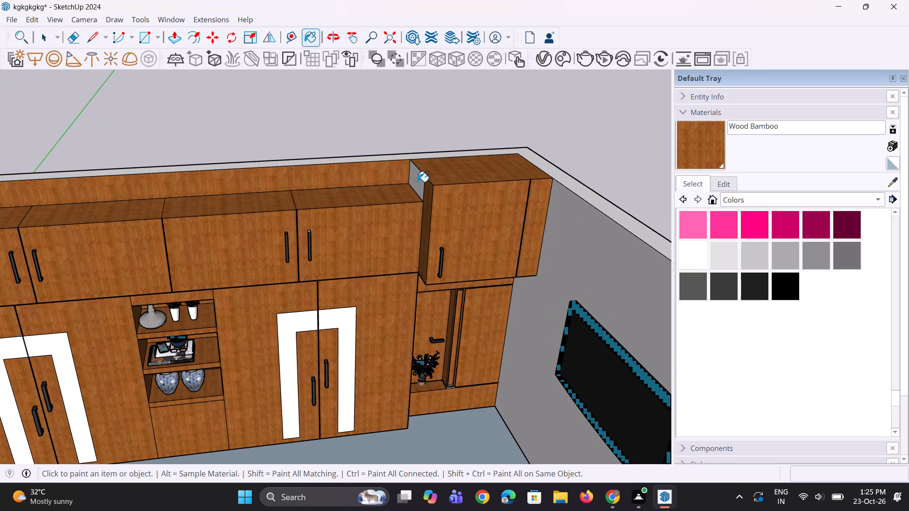
pyautogui.click(417, 182)
pyautogui.scroll(-4, 356, 192)
pyautogui.moveTo(383, 286); pyautogui.dragTo(349, 260, button='middle')
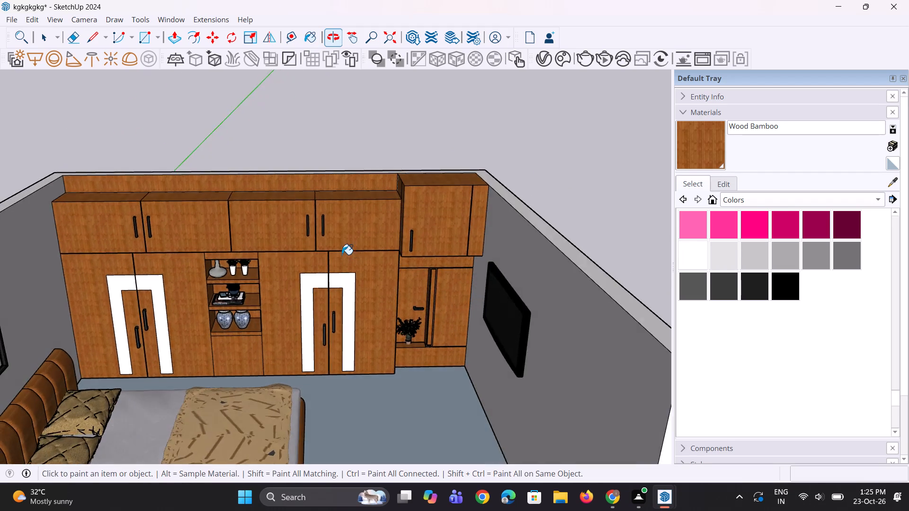
pyautogui.scroll(-5, 337, 253)
pyautogui.moveTo(290, 366); pyautogui.dragTo(311, 331, button='middle')
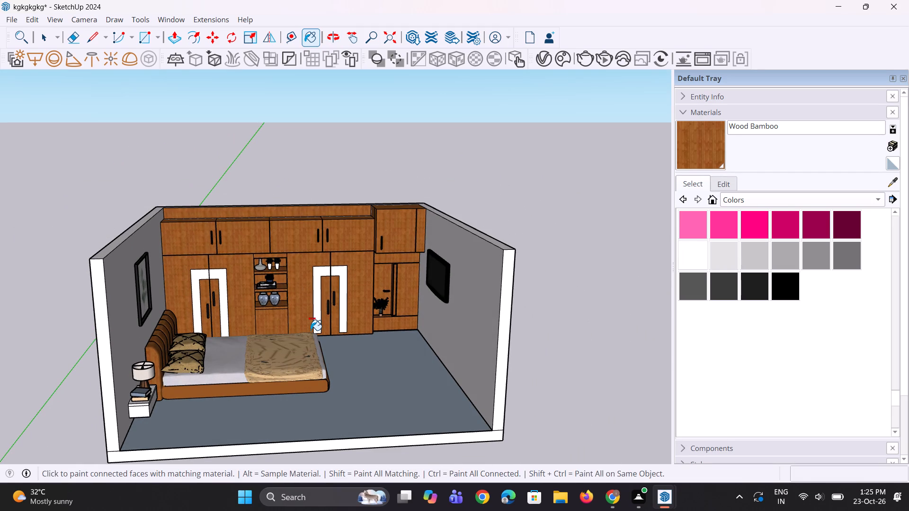
# Save the bedroom model.
pyautogui.hotkey('ctrl', 's')
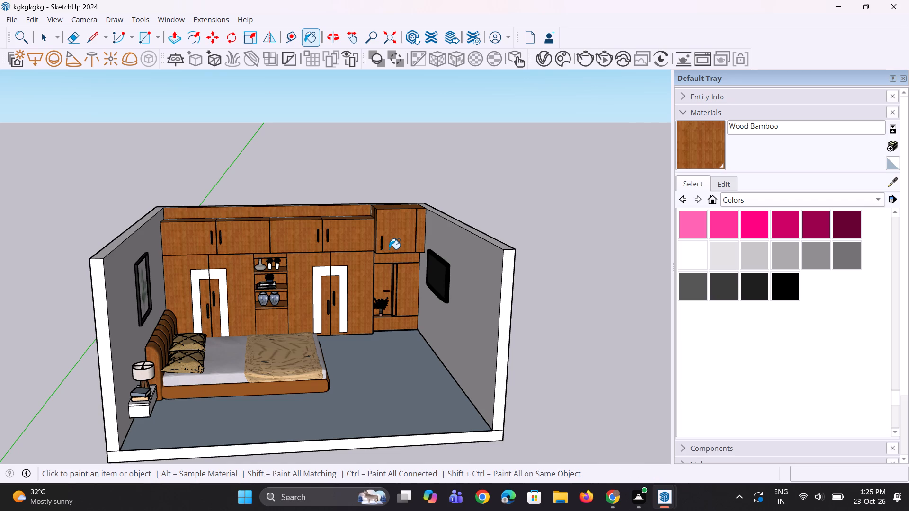
pyautogui.press('space')
pyautogui.press('space')
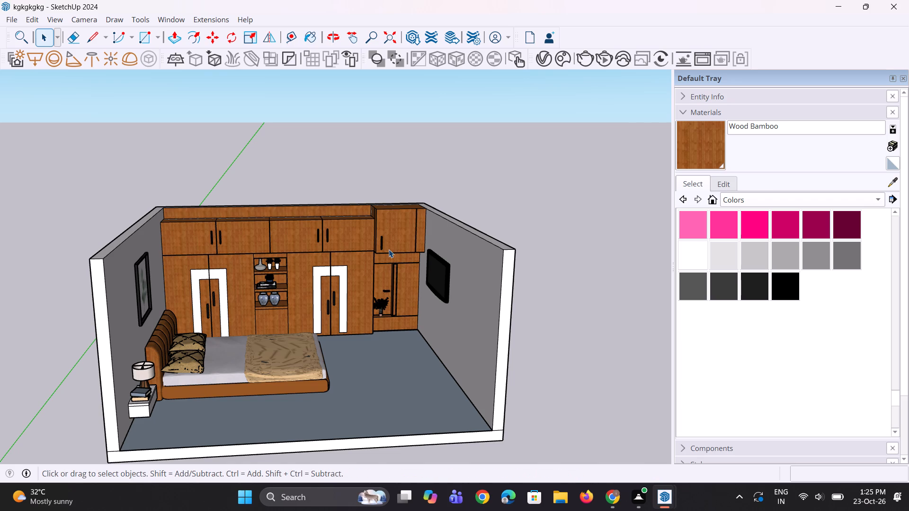
pyautogui.press('space')
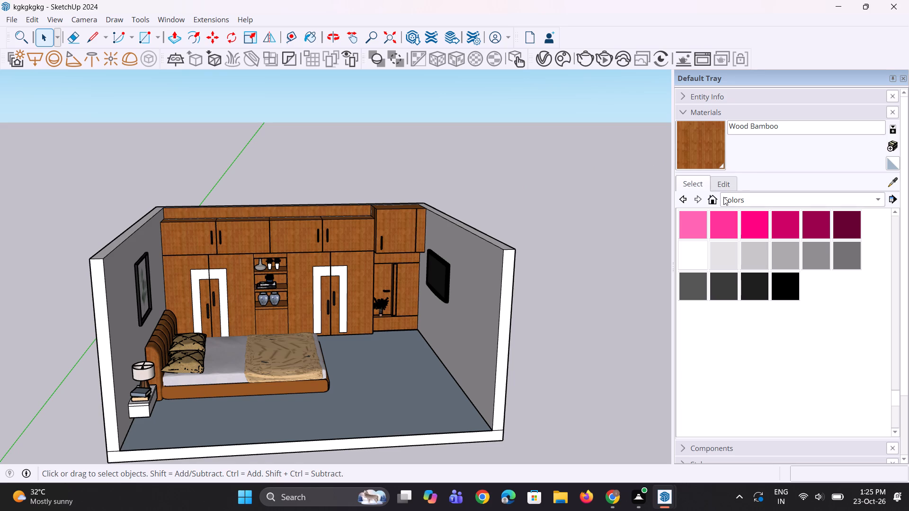
# Paint the bedroom floor with Tile Limestone Large from the Tile material collection.
pyautogui.click(727, 200)
pyautogui.click(756, 289)
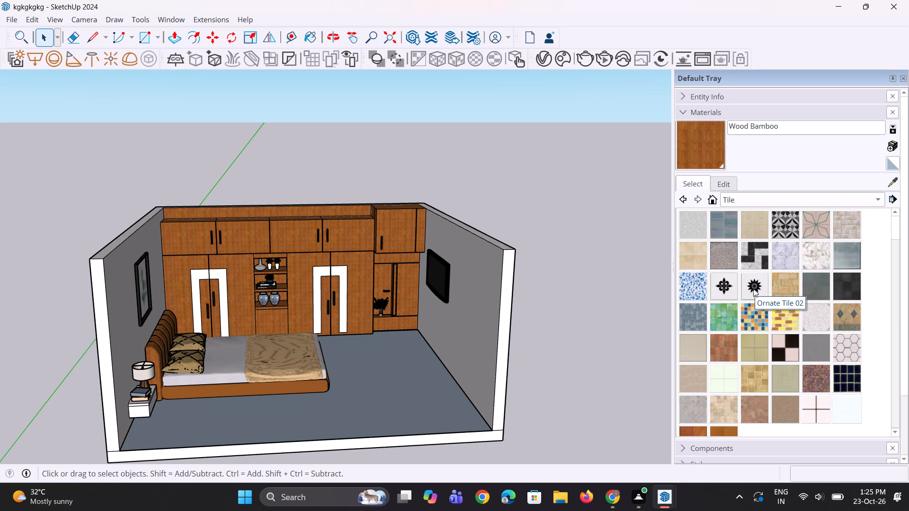
pyautogui.click(723, 376)
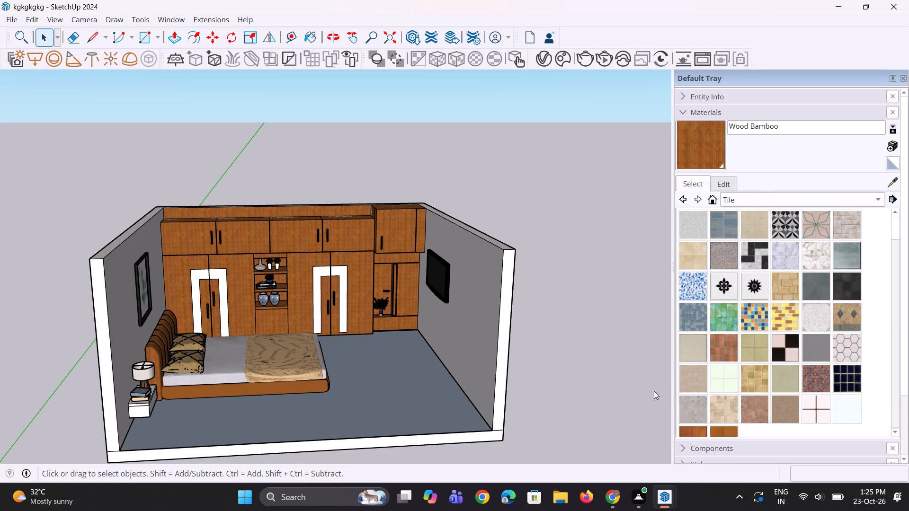
pyautogui.click(428, 406)
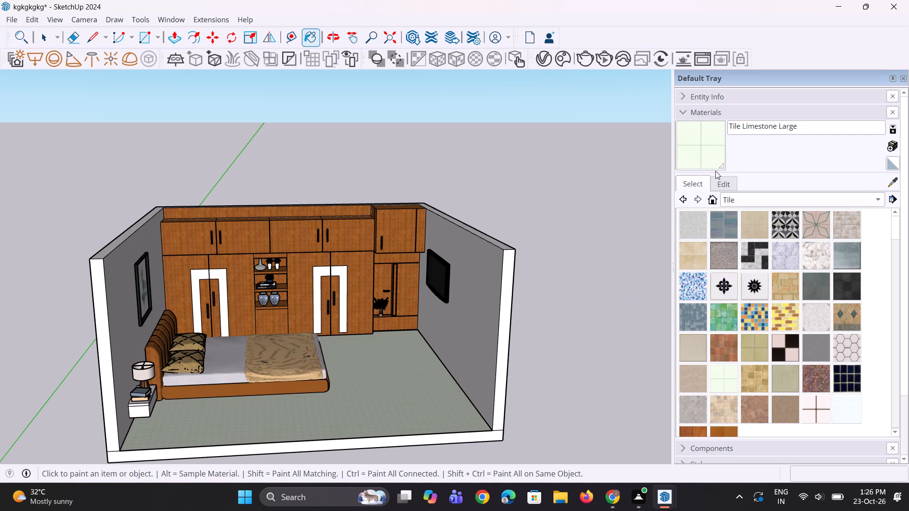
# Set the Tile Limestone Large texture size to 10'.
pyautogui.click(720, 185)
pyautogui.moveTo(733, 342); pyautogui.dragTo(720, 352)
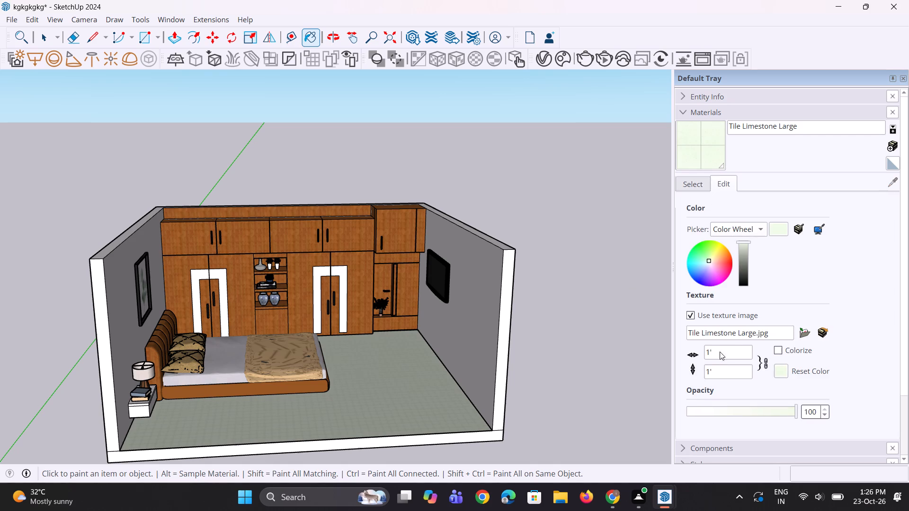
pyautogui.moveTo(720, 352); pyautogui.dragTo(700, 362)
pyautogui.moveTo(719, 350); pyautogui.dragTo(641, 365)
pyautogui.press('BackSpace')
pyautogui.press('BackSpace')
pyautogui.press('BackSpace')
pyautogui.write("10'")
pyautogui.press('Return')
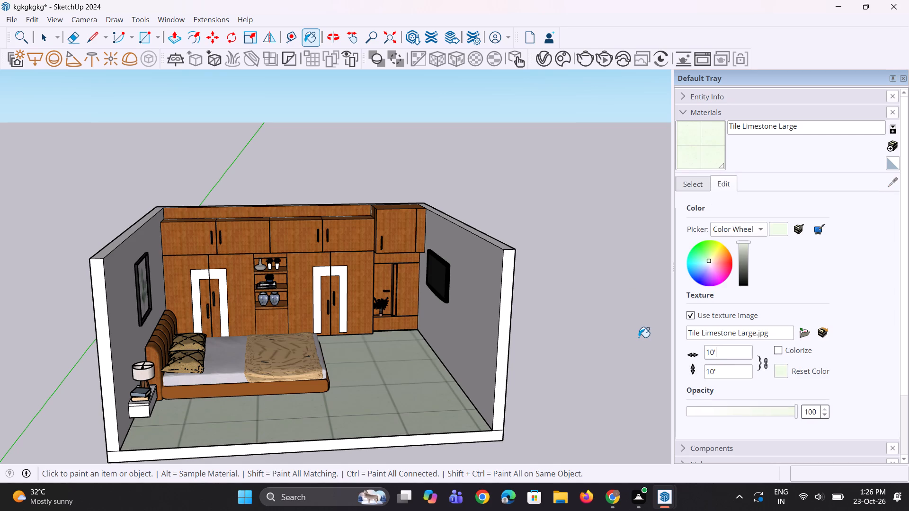
# Set the Tile Limestone Large texture size to 8'.
pyautogui.press('BackSpace')
pyautogui.press('BackSpace')
pyautogui.press('BackSpace')
pyautogui.press('BackSpace')
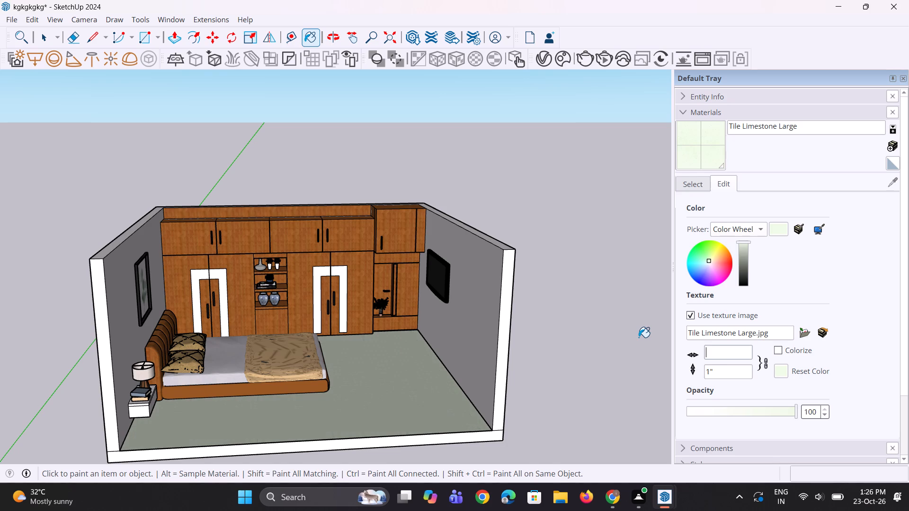
pyautogui.write("8'")
pyautogui.press('Return')
pyautogui.press('space')
pyautogui.press('space')
pyautogui.press('space')
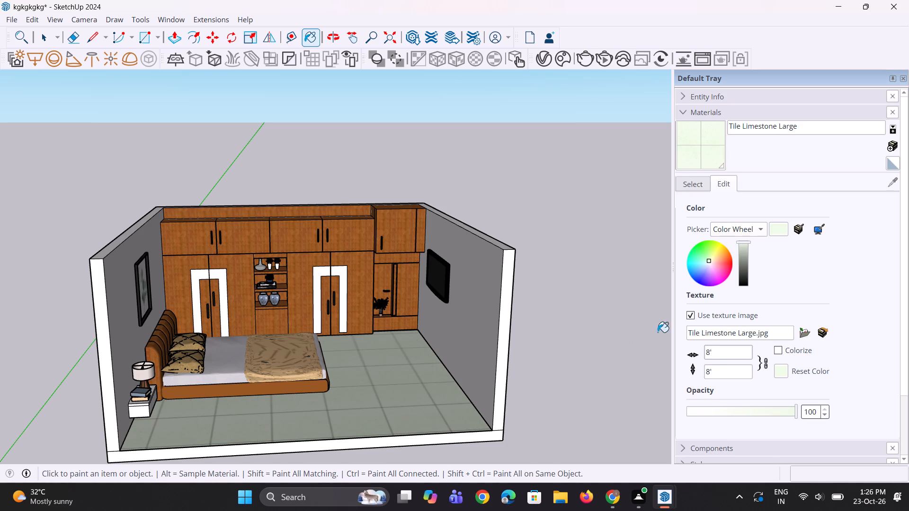
pyautogui.click(617, 360)
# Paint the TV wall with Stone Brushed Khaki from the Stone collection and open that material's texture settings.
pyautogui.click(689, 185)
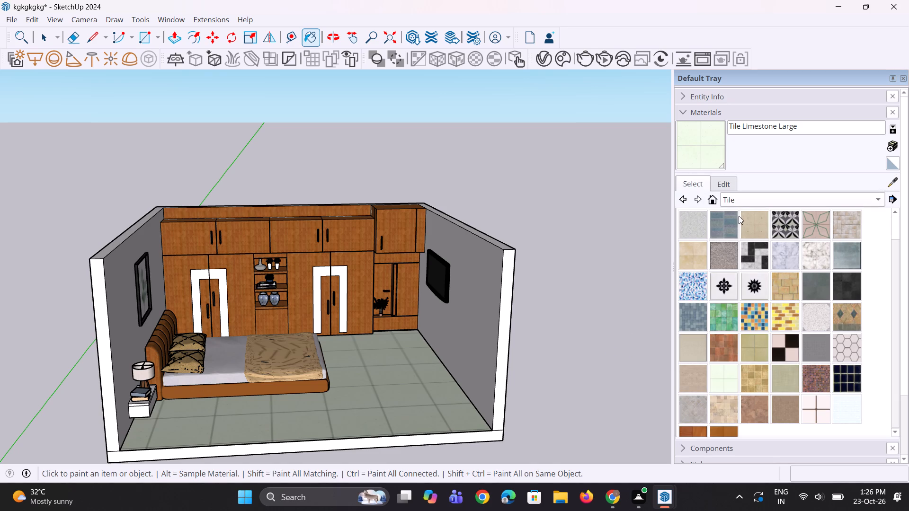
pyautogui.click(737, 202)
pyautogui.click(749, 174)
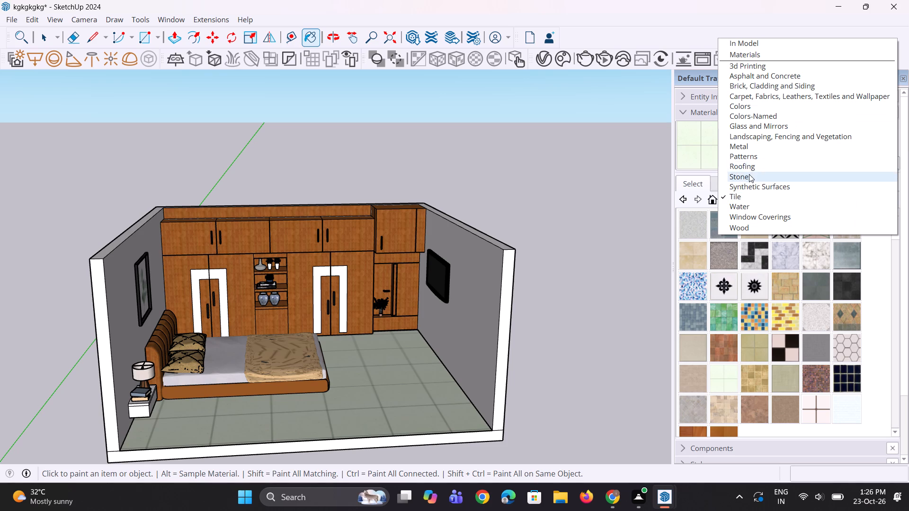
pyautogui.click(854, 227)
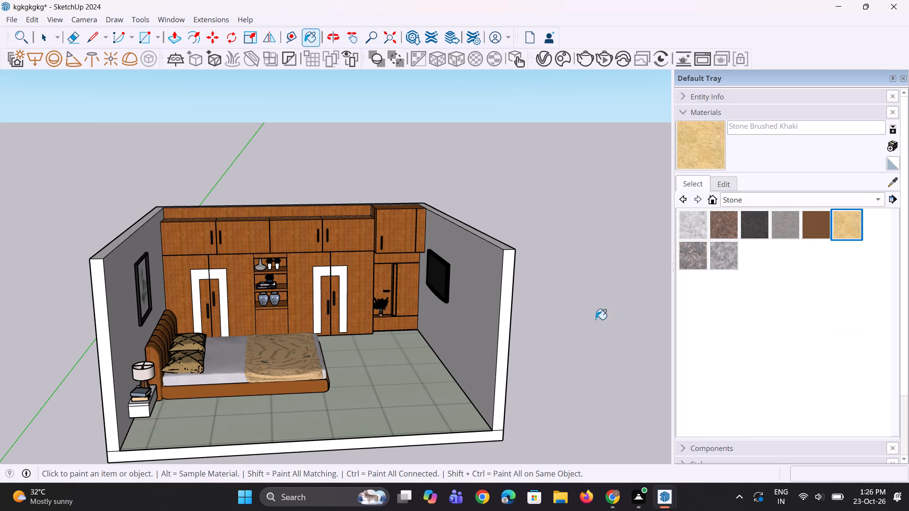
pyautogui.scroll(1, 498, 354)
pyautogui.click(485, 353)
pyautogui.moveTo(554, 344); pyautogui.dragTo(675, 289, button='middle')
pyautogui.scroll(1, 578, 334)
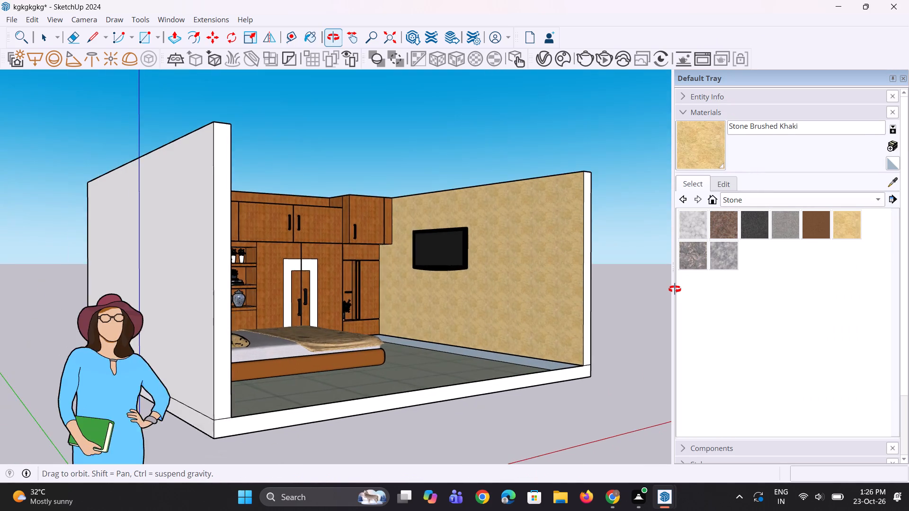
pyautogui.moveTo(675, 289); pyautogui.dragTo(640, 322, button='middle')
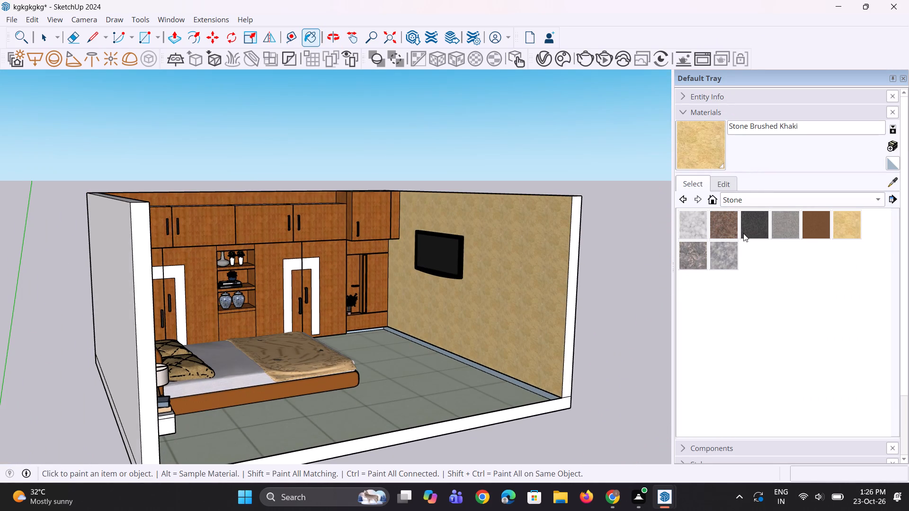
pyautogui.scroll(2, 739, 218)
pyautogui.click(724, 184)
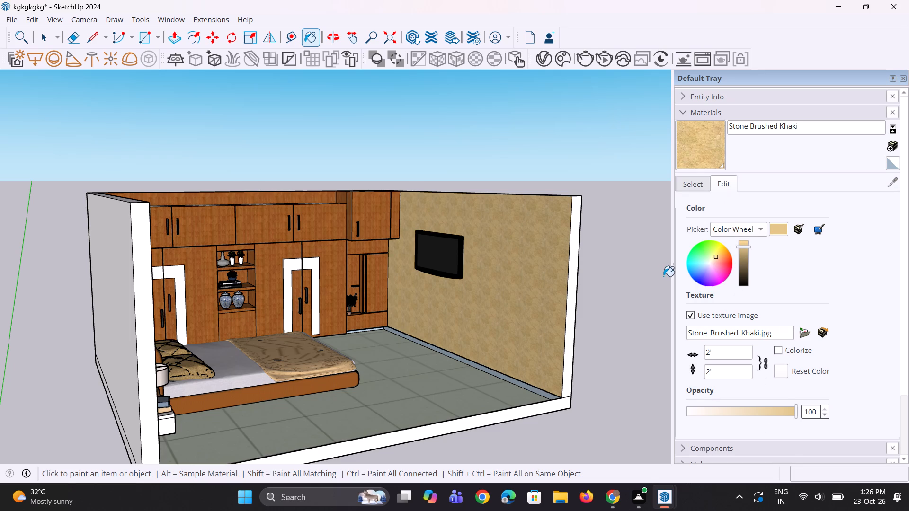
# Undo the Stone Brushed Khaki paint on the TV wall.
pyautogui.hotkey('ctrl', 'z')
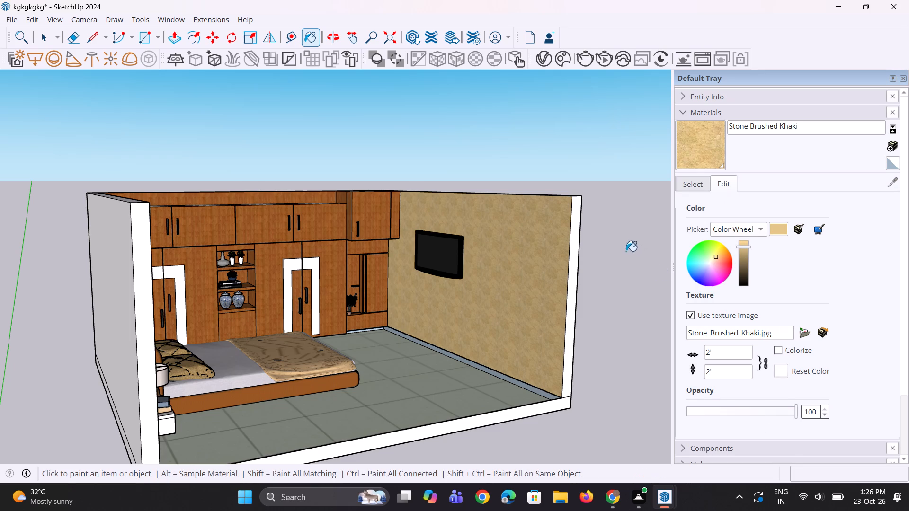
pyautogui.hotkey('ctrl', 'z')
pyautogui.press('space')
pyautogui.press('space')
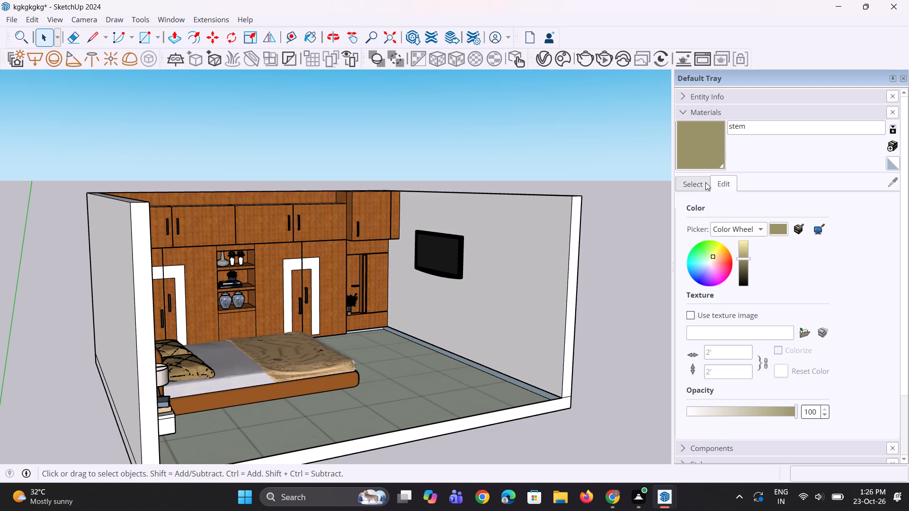
# Paint the TV wall with the Wax 01 material from the 3d Printing collection.
pyautogui.click(690, 187)
pyautogui.click(761, 199)
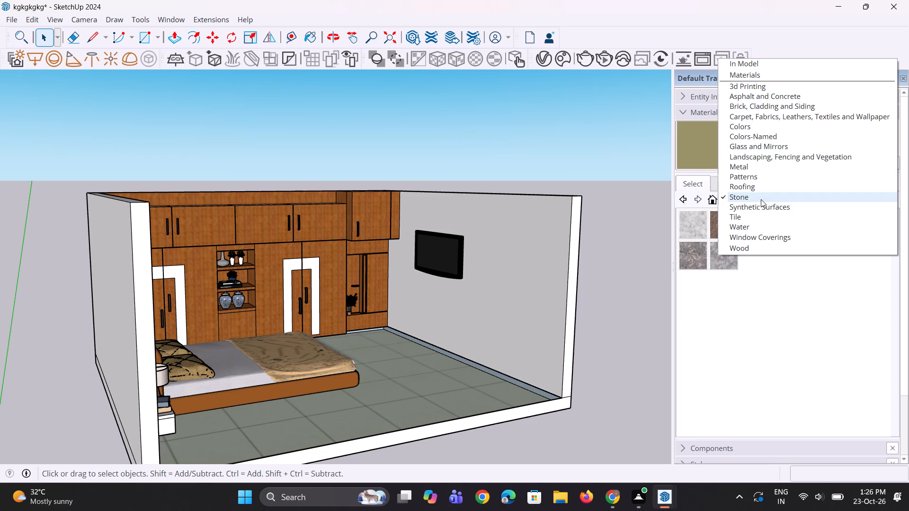
pyautogui.click(751, 88)
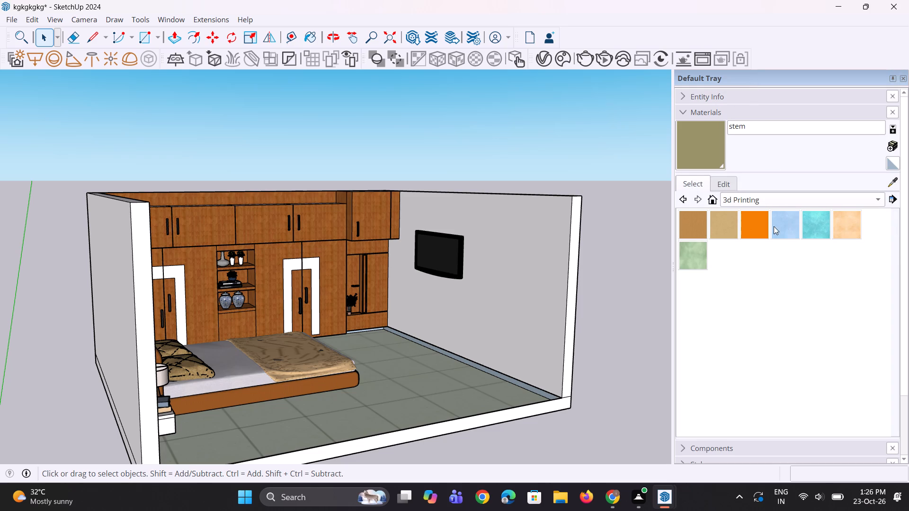
pyautogui.click(851, 224)
pyautogui.scroll(2, 548, 294)
pyautogui.click(537, 295)
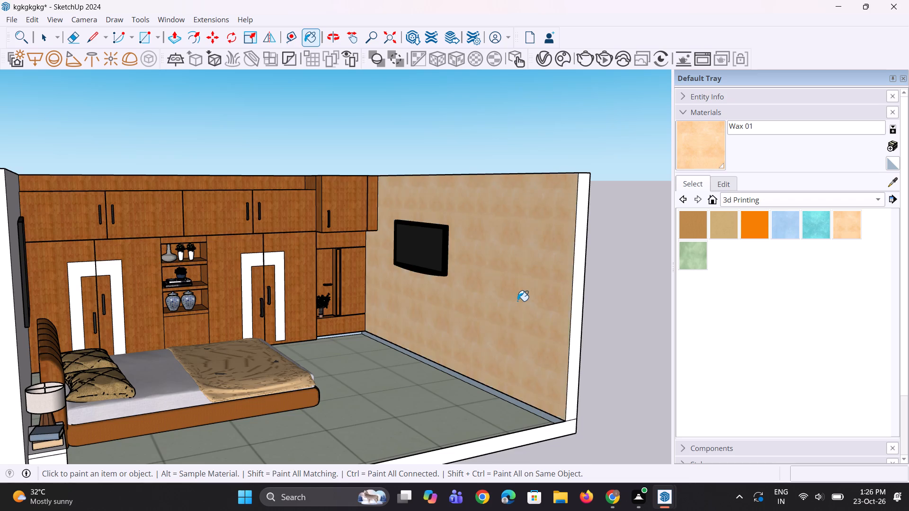
# Examine the Wax 01 texture on the TV wall up close and from farther back.
pyautogui.scroll(16, 512, 301)
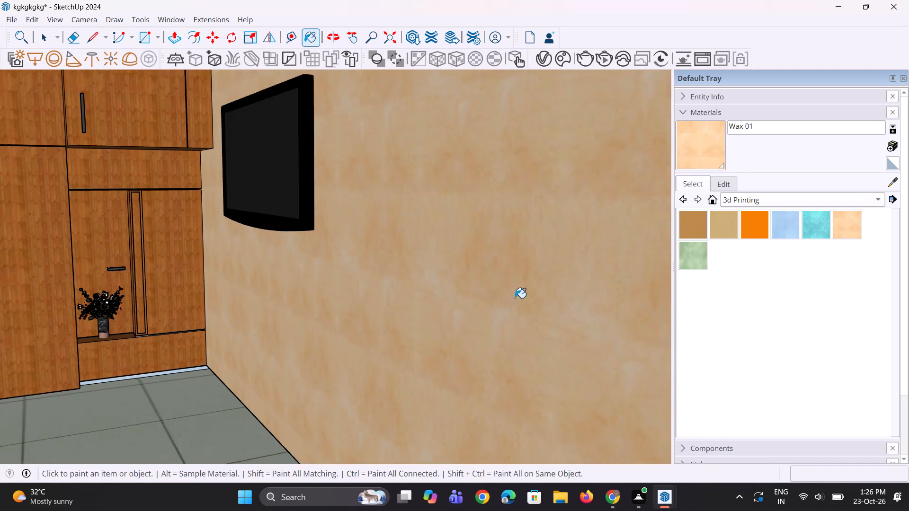
pyautogui.scroll(1, 515, 298)
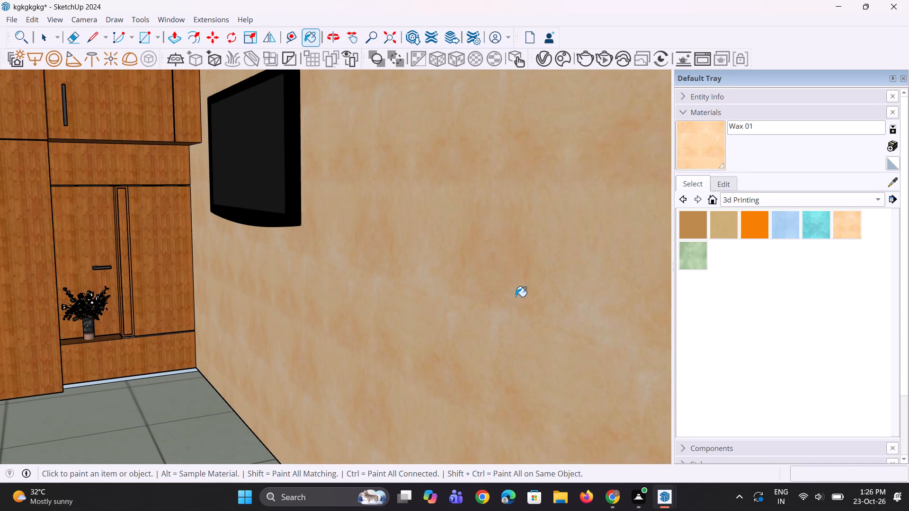
pyautogui.scroll(6, 527, 297)
pyautogui.scroll(-9, 534, 303)
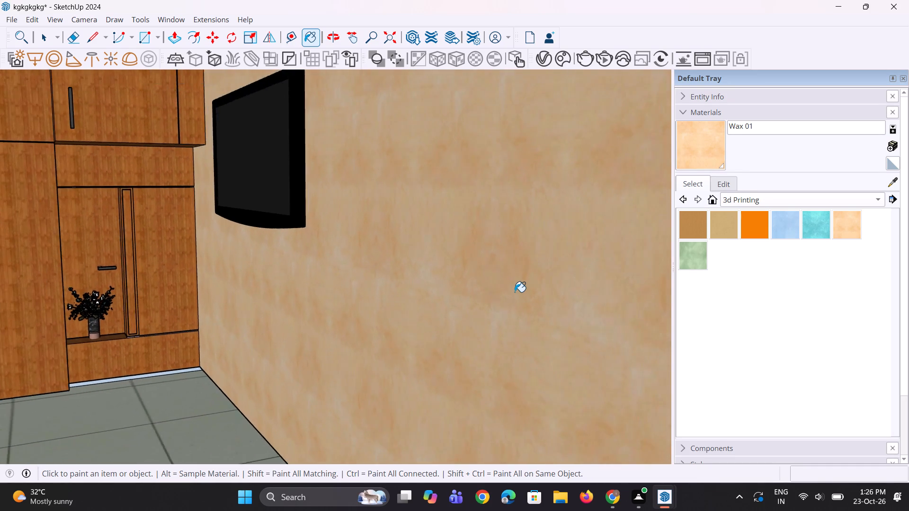
pyautogui.scroll(-16, 515, 292)
pyautogui.scroll(1, 503, 296)
# Paint the wall behind the bed with the same Wax 01 material.
pyautogui.moveTo(489, 302); pyautogui.dragTo(435, 324, button='middle')
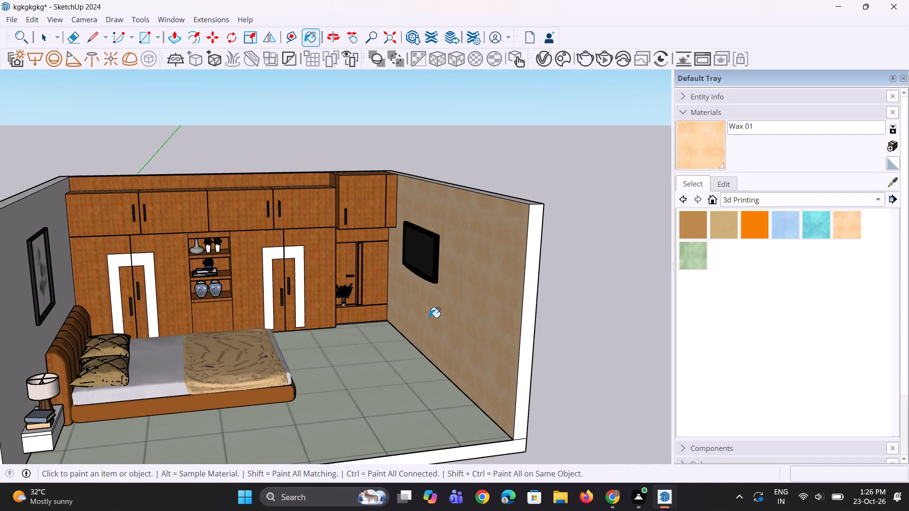
pyautogui.scroll(-2, 420, 296)
pyautogui.click(102, 289)
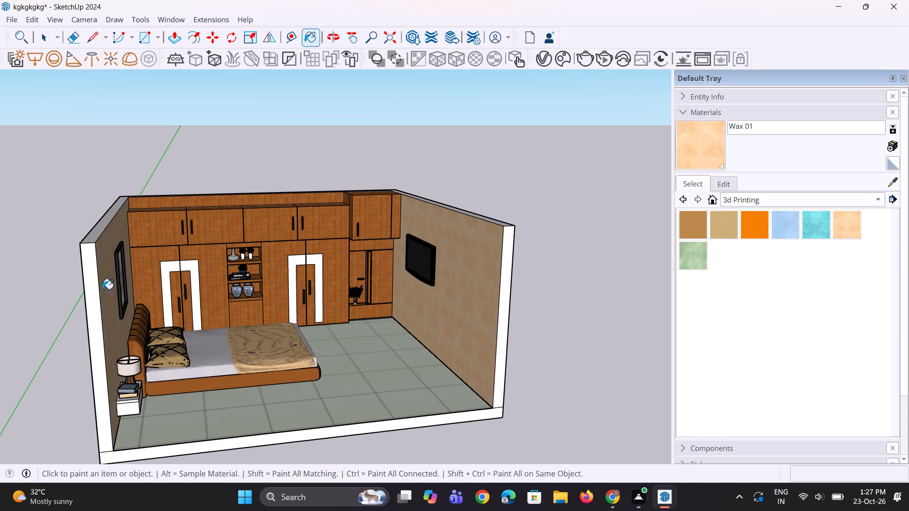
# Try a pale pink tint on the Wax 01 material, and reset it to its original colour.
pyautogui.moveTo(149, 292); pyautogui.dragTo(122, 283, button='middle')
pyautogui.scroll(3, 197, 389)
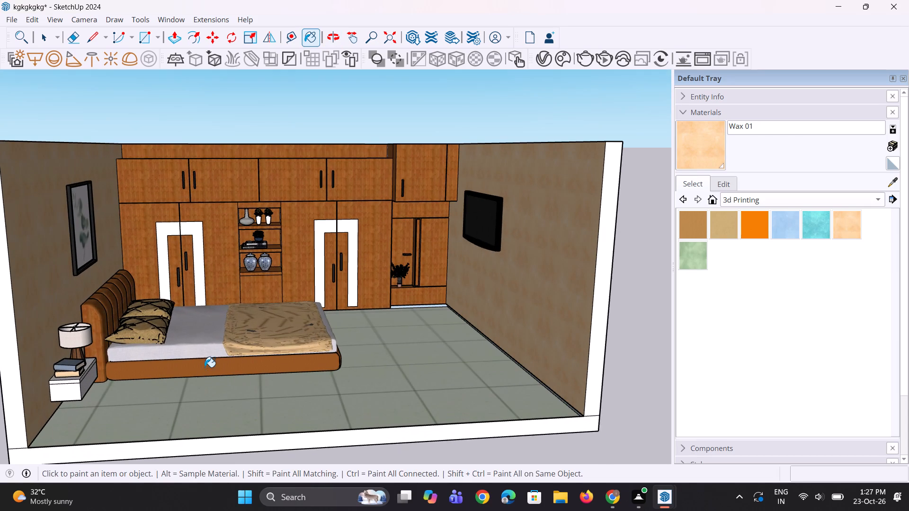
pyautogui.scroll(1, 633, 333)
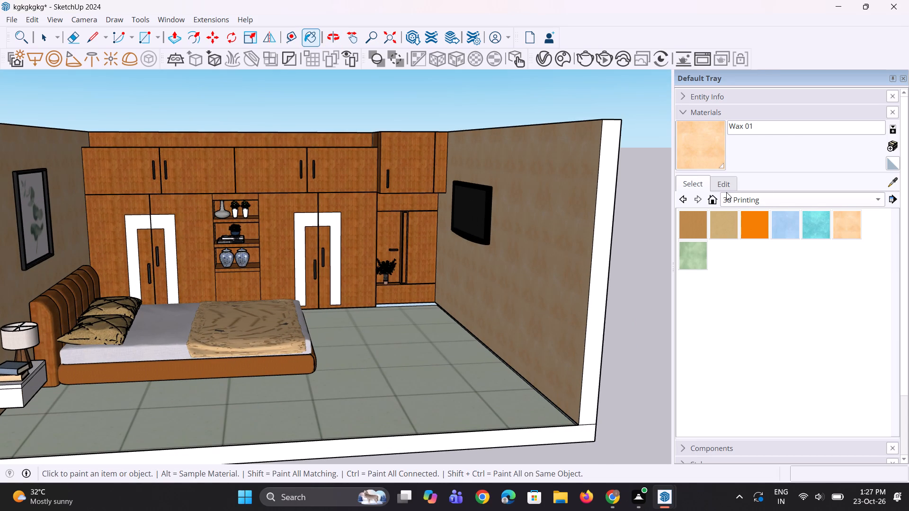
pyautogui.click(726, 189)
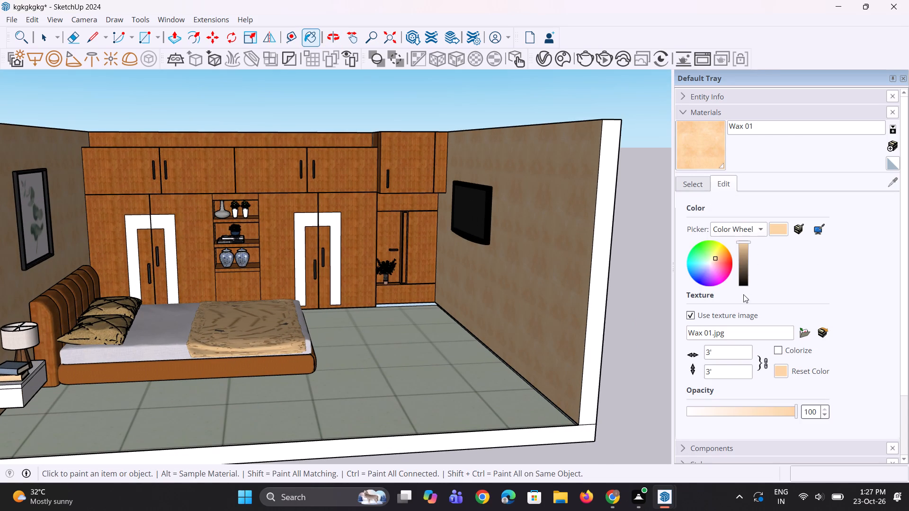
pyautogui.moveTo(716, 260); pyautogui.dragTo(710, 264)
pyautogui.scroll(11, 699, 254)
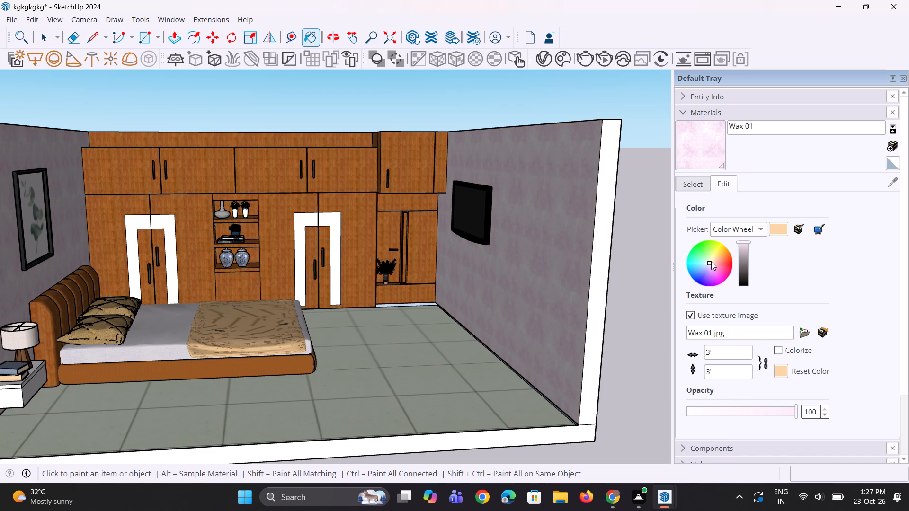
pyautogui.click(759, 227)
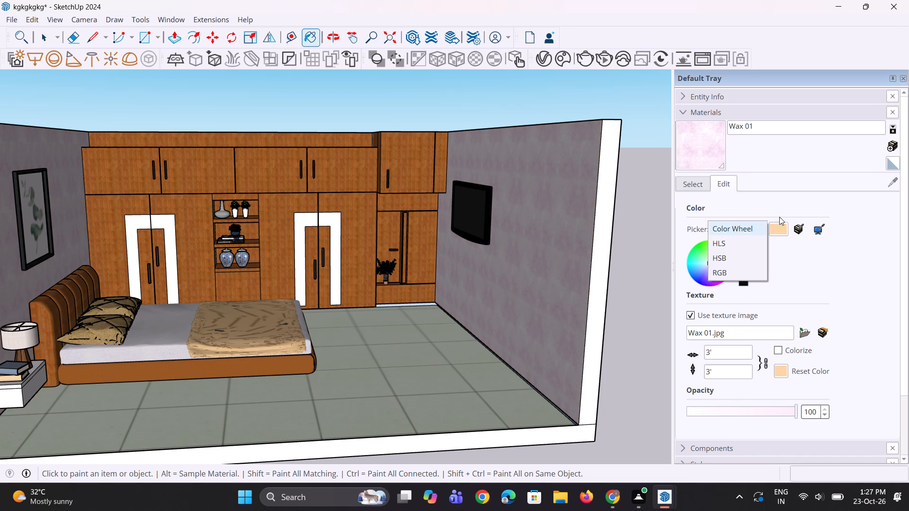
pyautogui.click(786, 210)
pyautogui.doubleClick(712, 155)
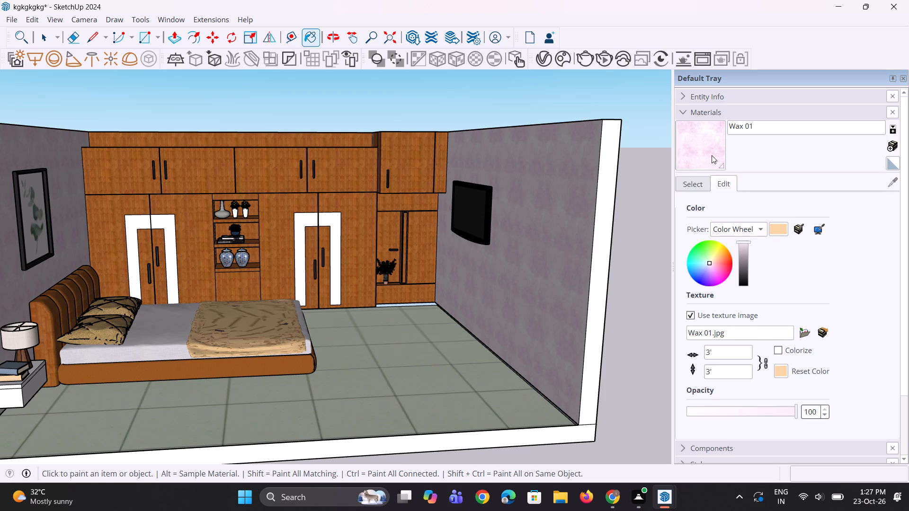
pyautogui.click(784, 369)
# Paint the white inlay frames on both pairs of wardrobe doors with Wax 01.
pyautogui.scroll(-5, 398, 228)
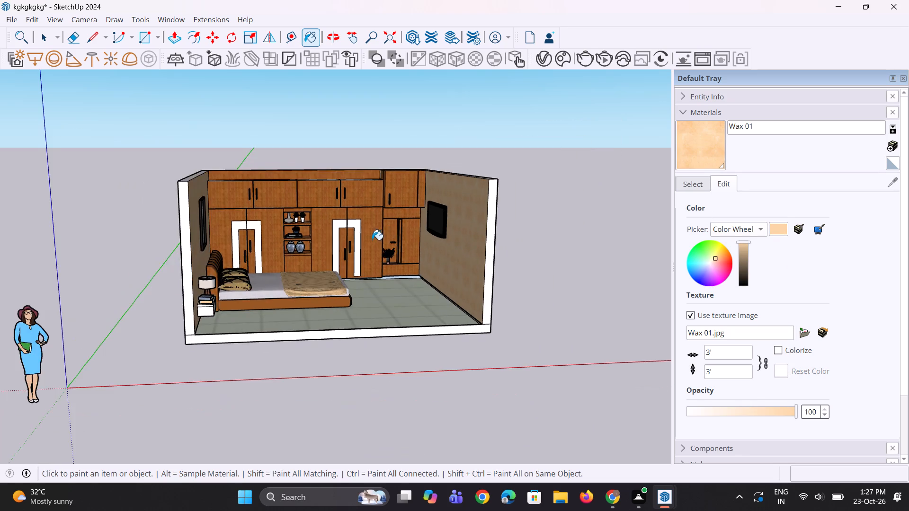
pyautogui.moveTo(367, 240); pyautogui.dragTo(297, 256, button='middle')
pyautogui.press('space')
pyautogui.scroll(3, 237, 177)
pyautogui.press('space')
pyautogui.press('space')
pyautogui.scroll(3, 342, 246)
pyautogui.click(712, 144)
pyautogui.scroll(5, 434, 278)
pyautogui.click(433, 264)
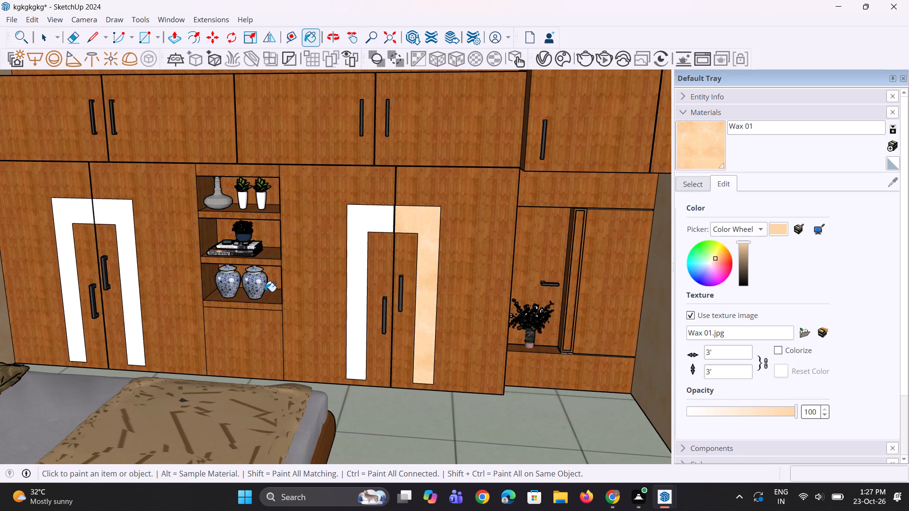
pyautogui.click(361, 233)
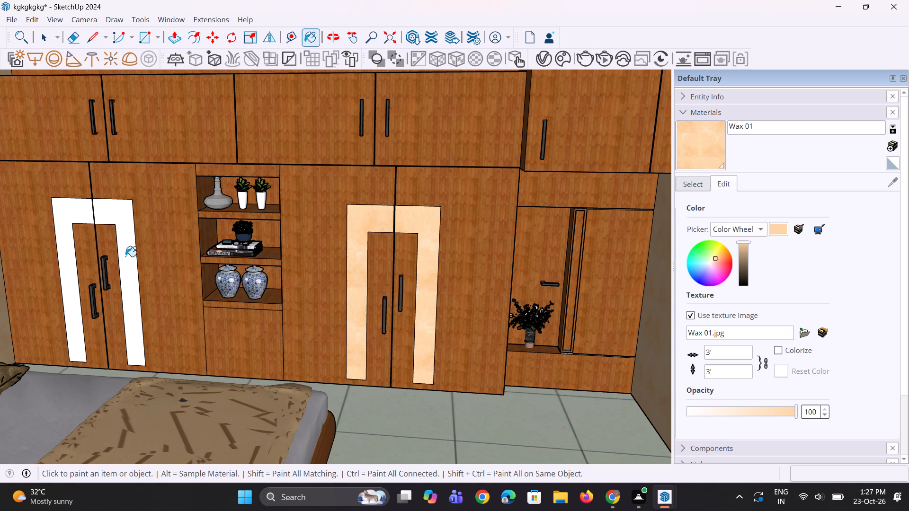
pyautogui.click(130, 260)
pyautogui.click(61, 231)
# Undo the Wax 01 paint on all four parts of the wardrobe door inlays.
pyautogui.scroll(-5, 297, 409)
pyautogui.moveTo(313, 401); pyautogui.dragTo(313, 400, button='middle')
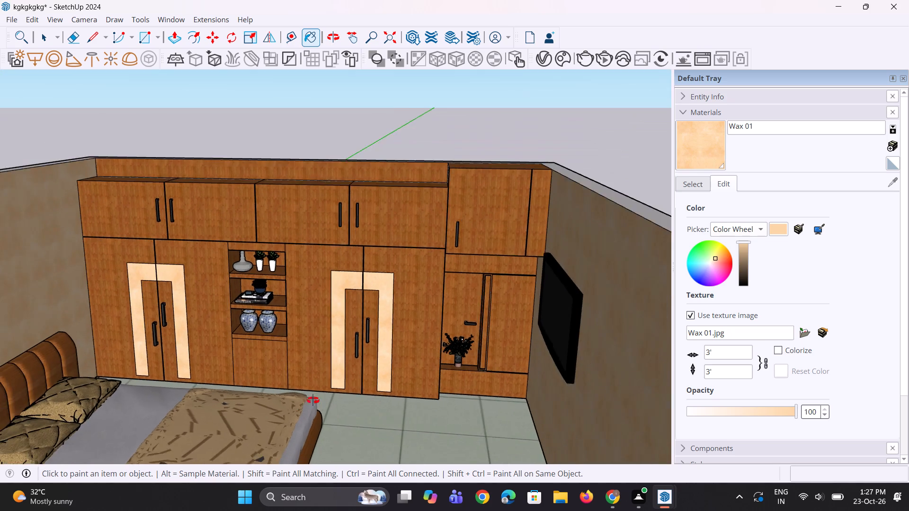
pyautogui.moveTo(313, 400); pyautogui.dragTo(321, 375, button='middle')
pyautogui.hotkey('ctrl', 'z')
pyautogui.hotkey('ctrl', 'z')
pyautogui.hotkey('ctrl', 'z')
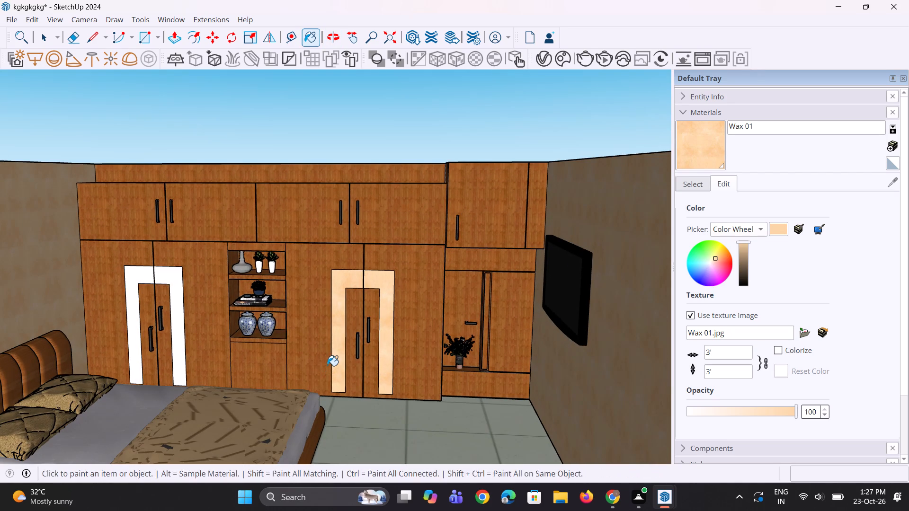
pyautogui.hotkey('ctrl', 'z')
# Draw a vertical rotated rectangle 25' by 9" along the top outer edge of the back wall behind the wardrobes.
pyautogui.moveTo(338, 360); pyautogui.dragTo(349, 395, button='middle')
pyautogui.press('space')
pyautogui.press('space')
pyautogui.scroll(-5, 319, 271)
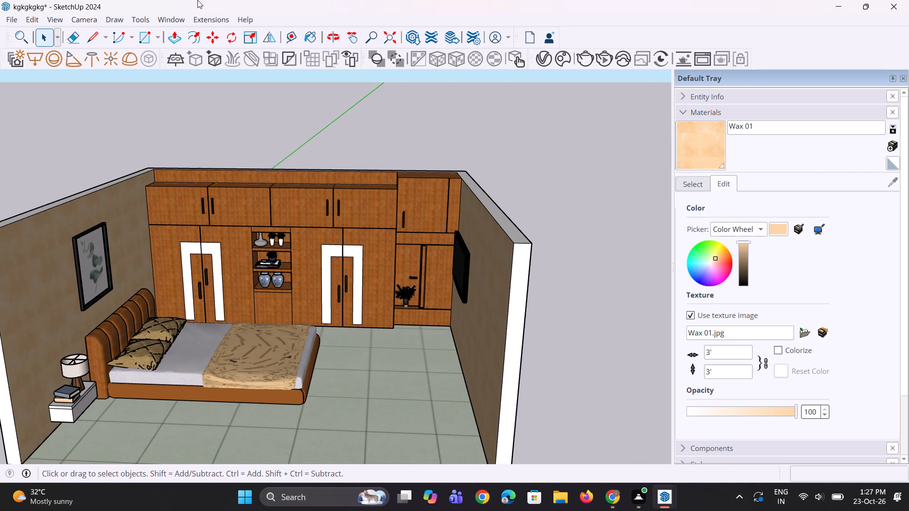
pyautogui.click(157, 39)
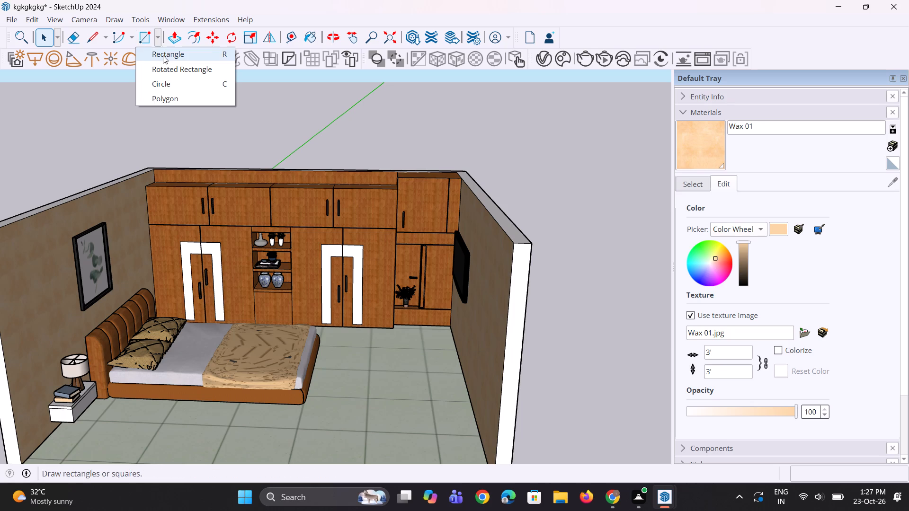
pyautogui.click(166, 70)
pyautogui.moveTo(178, 131); pyautogui.dragTo(187, 176, button='middle')
pyautogui.scroll(6, 144, 147)
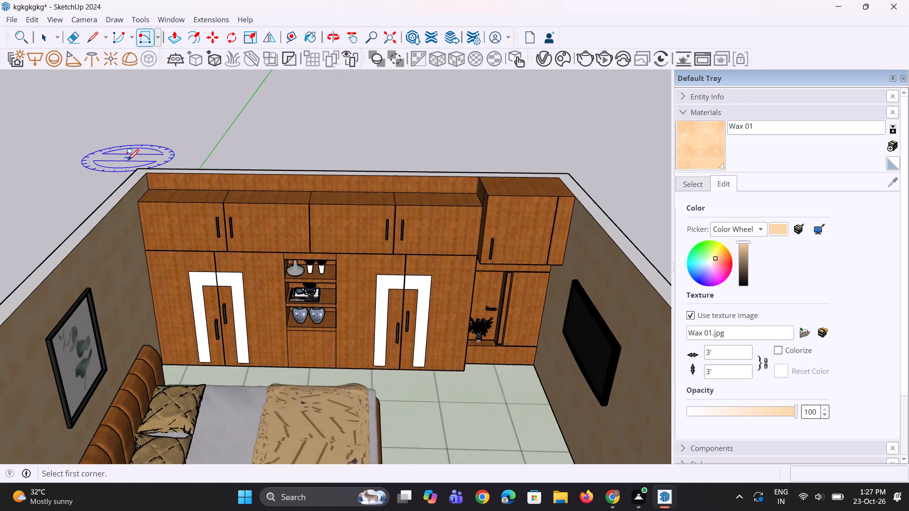
pyautogui.click(141, 171)
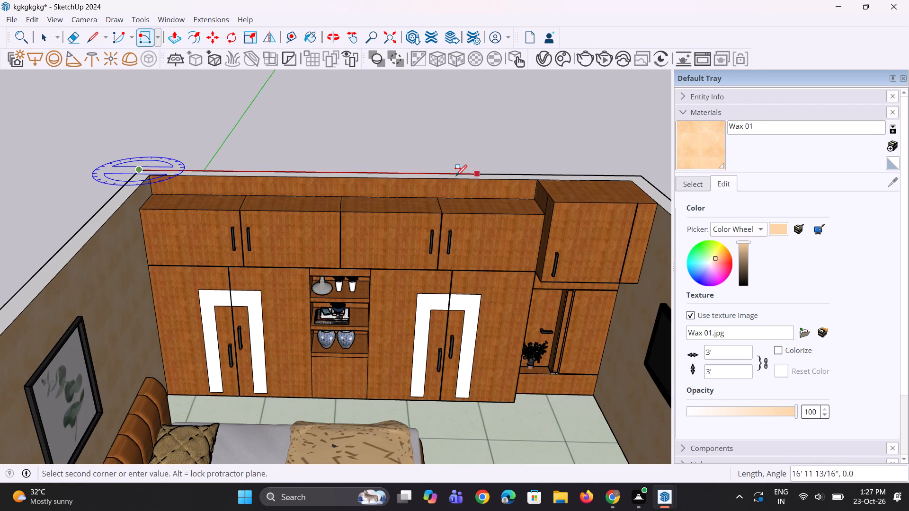
pyautogui.scroll(-4, 455, 176)
pyautogui.click(582, 175)
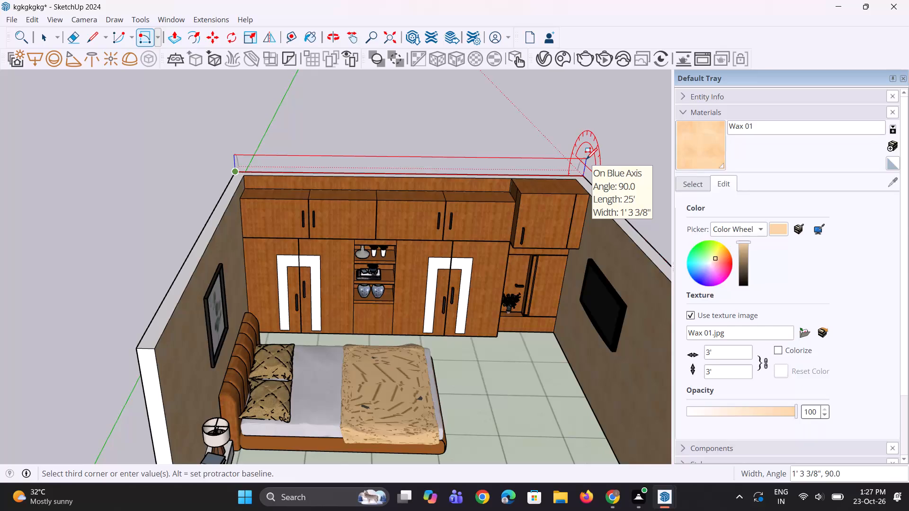
pyautogui.write('9"')
pyautogui.press('Return')
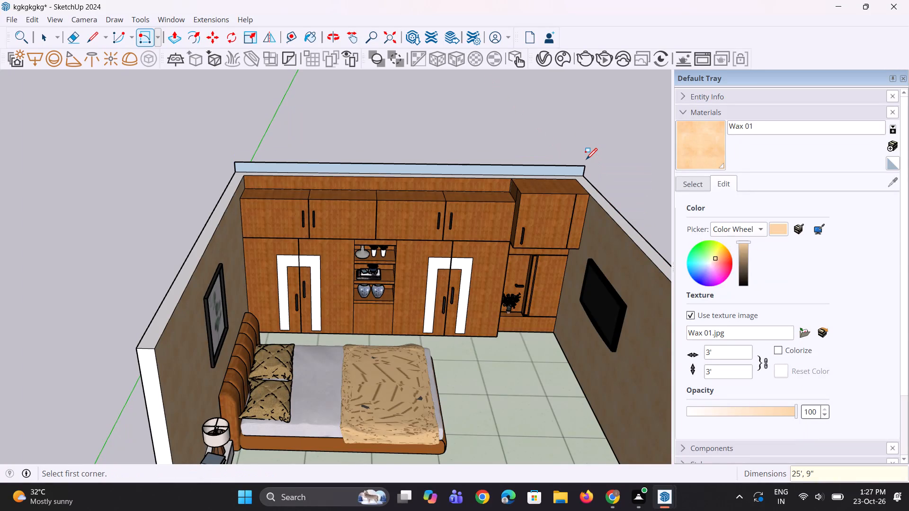
# Push/Pull the 9" strip about 22' 6" forward to the front ends of the side walls to form the ceiling slab.
pyautogui.press('p')
pyautogui.scroll(2, 561, 173)
pyautogui.click(559, 171)
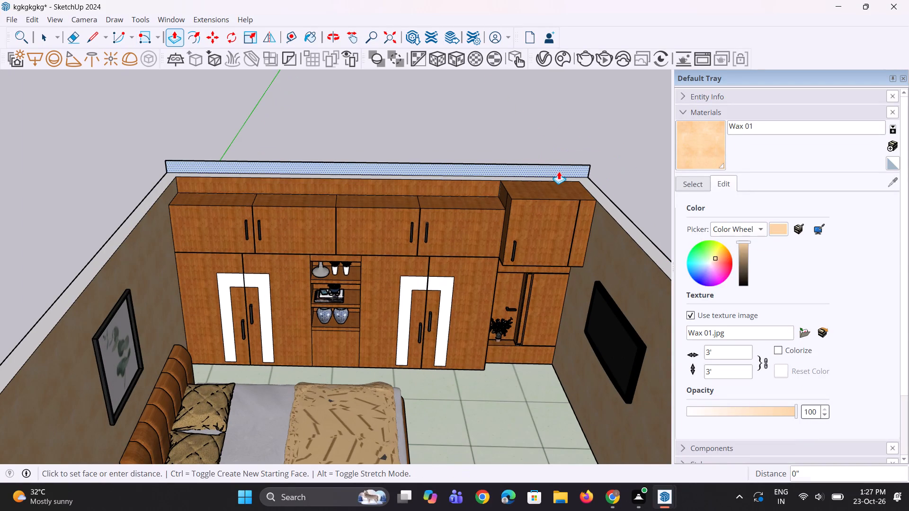
pyautogui.scroll(-3, 548, 237)
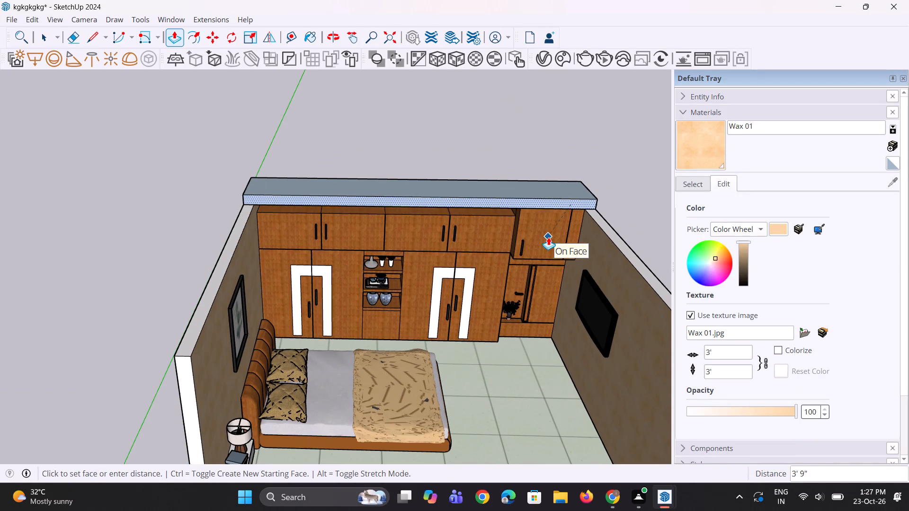
pyautogui.moveTo(565, 313); pyautogui.dragTo(468, 176, button='middle')
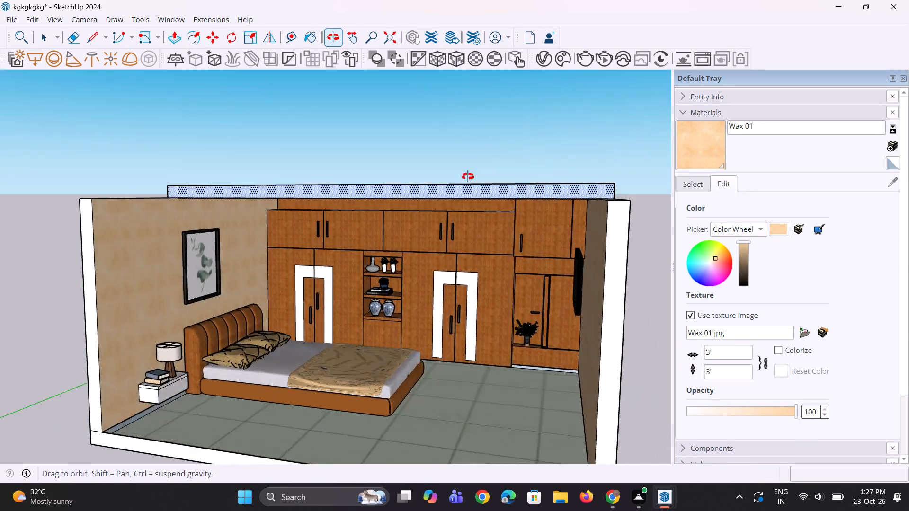
pyautogui.moveTo(468, 176); pyautogui.dragTo(470, 151, button='middle')
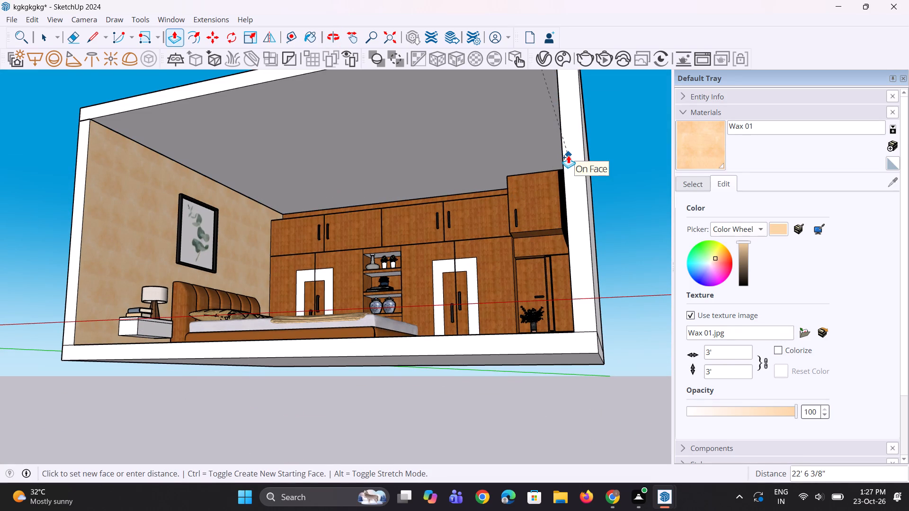
pyautogui.click(568, 155)
pyautogui.moveTo(458, 181); pyautogui.dragTo(526, 176, button='middle')
pyautogui.press('space')
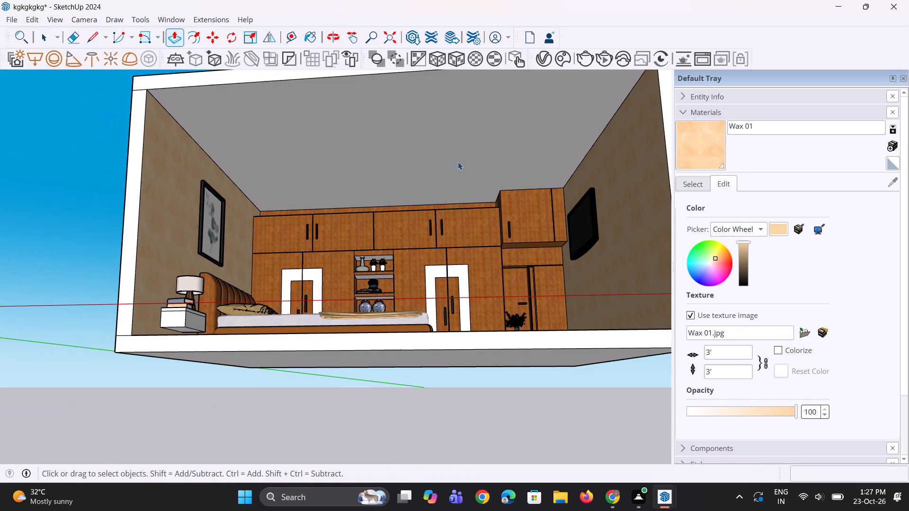
pyautogui.press('space')
# Offset the ceiling's underside outline inward by about 3' 10".
pyautogui.click(434, 159)
pyautogui.scroll(-4, 376, 273)
pyautogui.moveTo(375, 259); pyautogui.dragTo(390, 266, button='middle')
pyautogui.scroll(2, 394, 176)
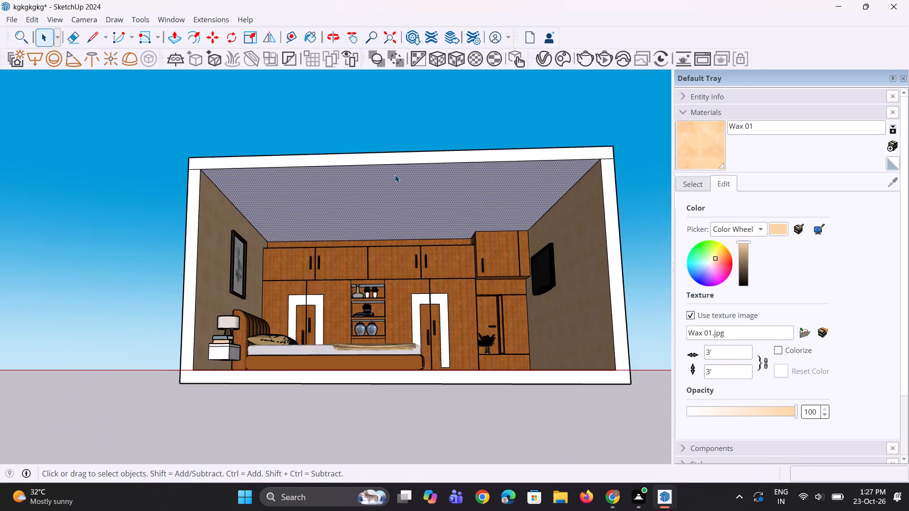
pyautogui.scroll(3, 395, 175)
pyautogui.press('f')
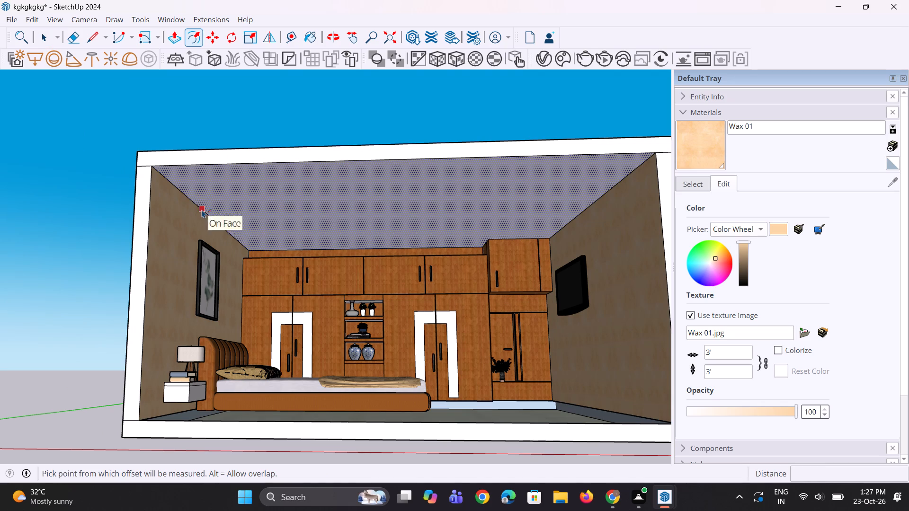
pyautogui.click(202, 210)
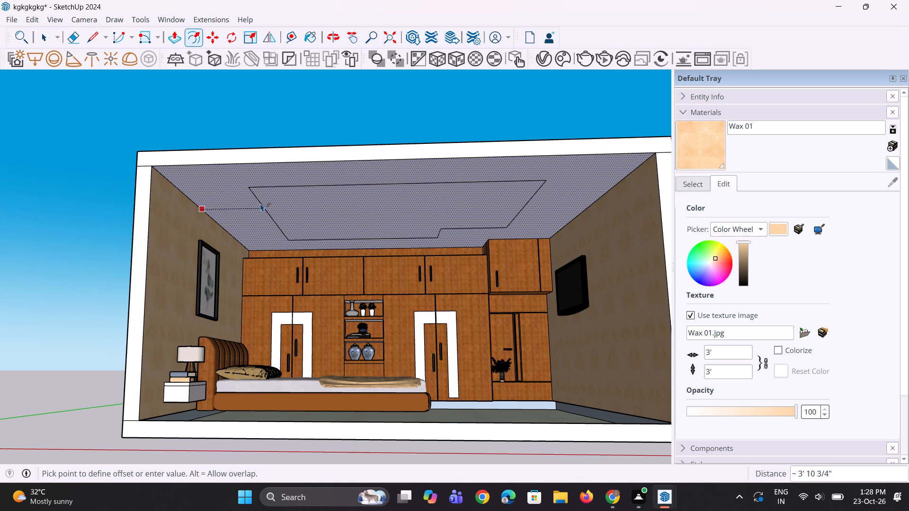
pyautogui.click(260, 203)
pyautogui.moveTo(327, 225); pyautogui.dragTo(349, 179, button='middle')
pyautogui.scroll(3, 417, 201)
pyautogui.scroll(3, 484, 226)
pyautogui.press('space')
pyautogui.press('space')
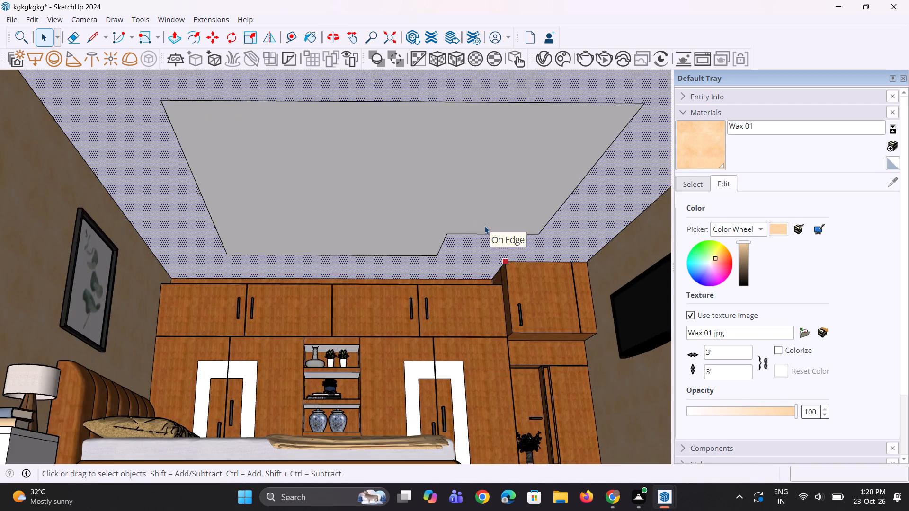
# Move both segments of the ceiling inset outline's stepped edge 3' to line up with the adjoining edge, making the outline rectangular.
pyautogui.scroll(1, 484, 226)
pyautogui.click(465, 236)
pyautogui.scroll(2, 431, 242)
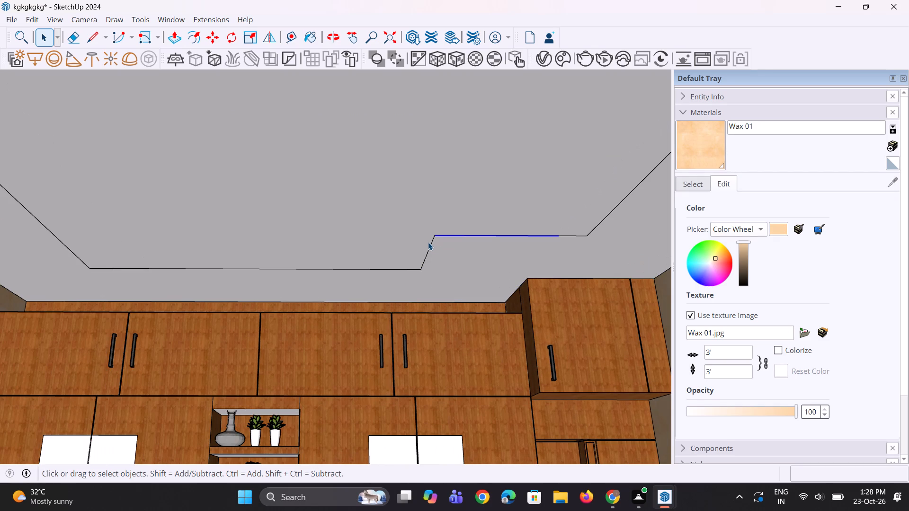
pyautogui.press('m')
pyautogui.click(436, 236)
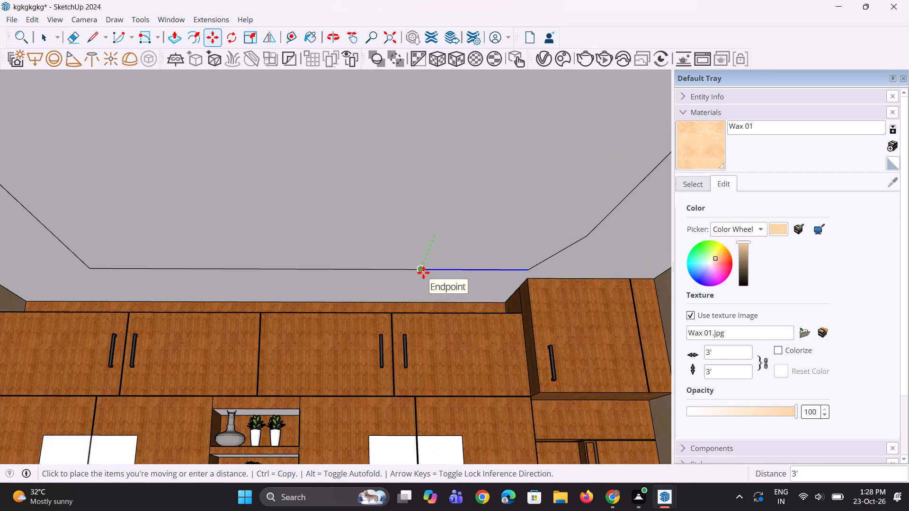
pyautogui.press('Escape')
pyautogui.moveTo(555, 294); pyautogui.dragTo(524, 277, button='middle')
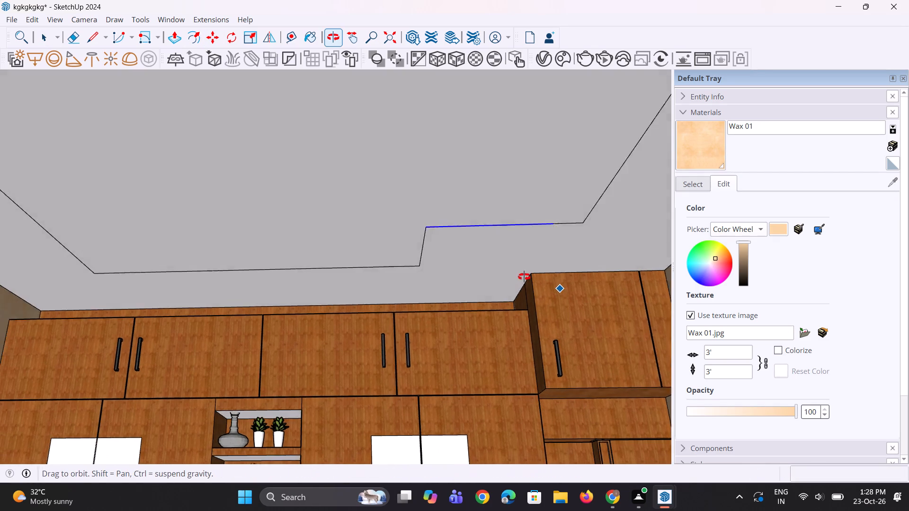
pyautogui.moveTo(524, 277); pyautogui.dragTo(481, 275, button='middle')
pyautogui.scroll(2, 502, 240)
pyautogui.press('space')
pyautogui.press('space')
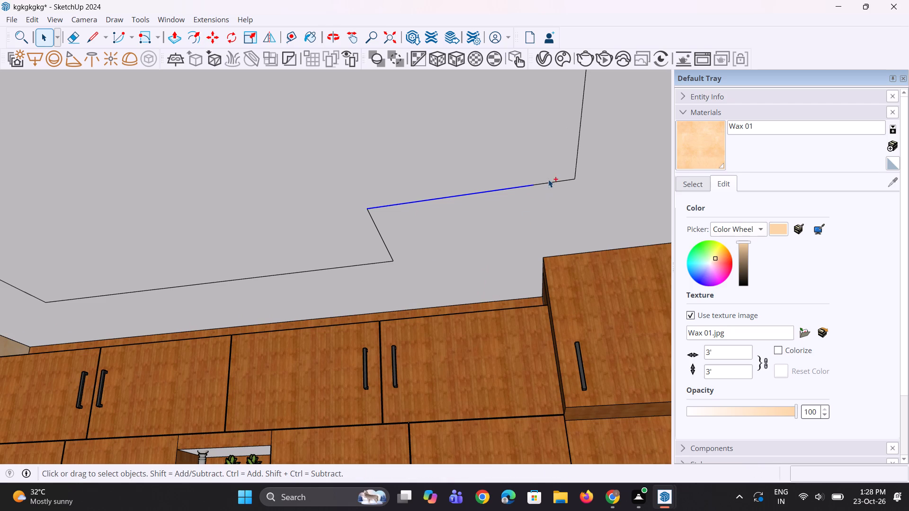
pyautogui.keyDown('ctrl'); pyautogui.click(548, 185); pyautogui.keyUp('ctrl')
pyautogui.press('m')
pyautogui.scroll(2, 433, 229)
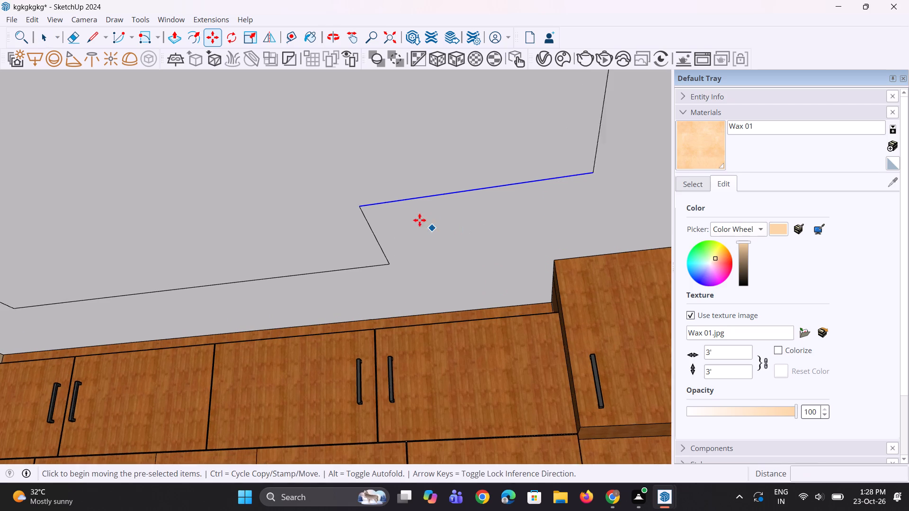
pyautogui.click(353, 207)
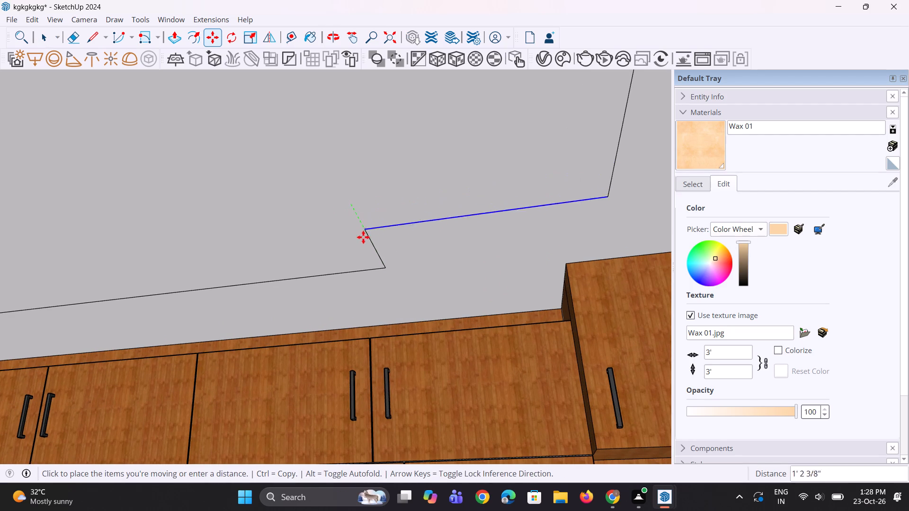
pyautogui.click(379, 267)
pyautogui.moveTo(414, 312); pyautogui.dragTo(448, 316, button='middle')
pyautogui.press('space')
pyautogui.press('space')
# Offset the rectangular ceiling inset outline inward to form a border band around a smaller rectangle.
pyautogui.click(419, 230)
pyautogui.scroll(-2, 418, 313)
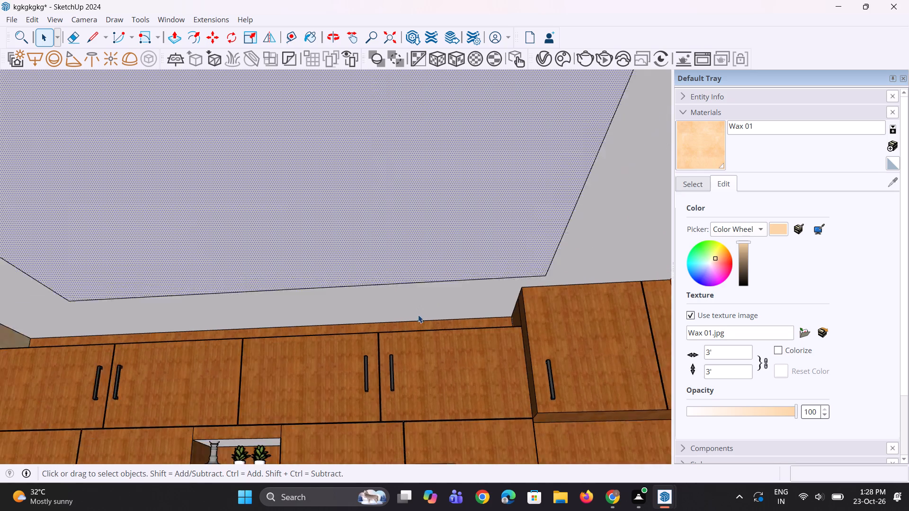
pyautogui.scroll(-8, 418, 315)
pyautogui.moveTo(377, 314); pyautogui.dragTo(389, 312, button='middle')
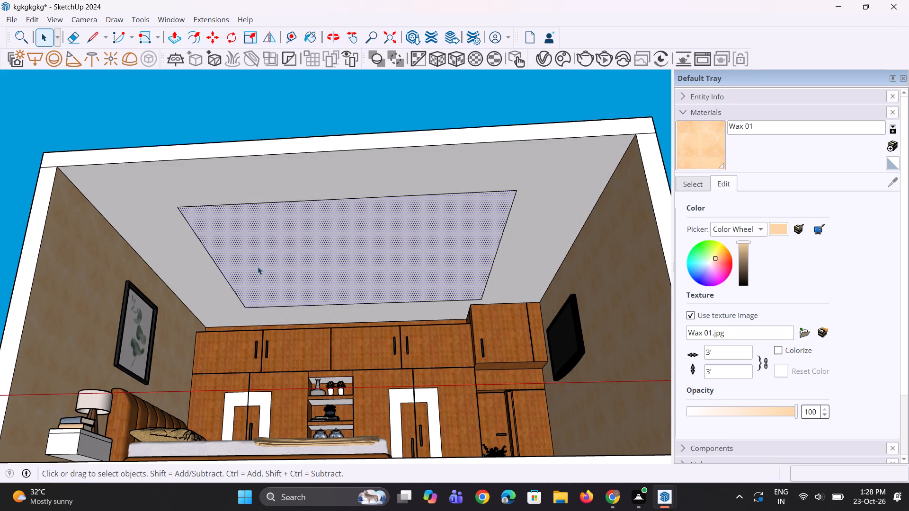
pyautogui.scroll(1, 253, 261)
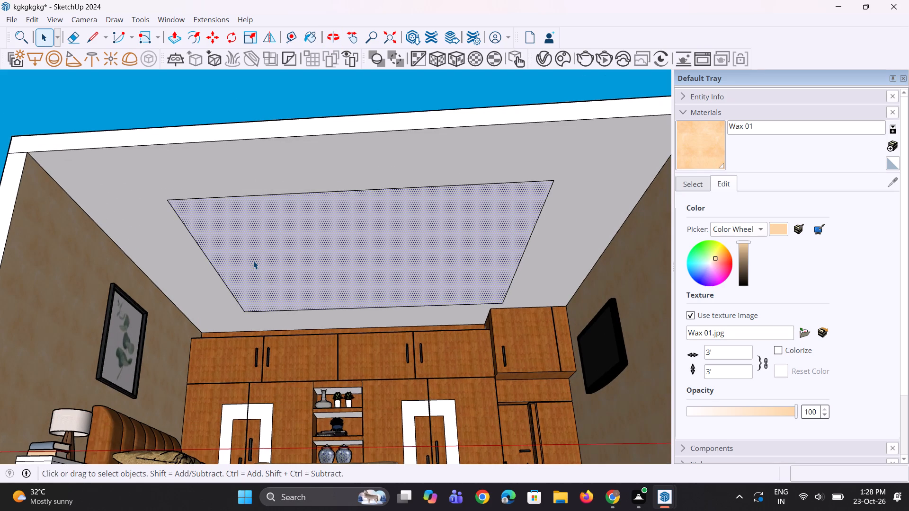
pyautogui.scroll(2, 253, 261)
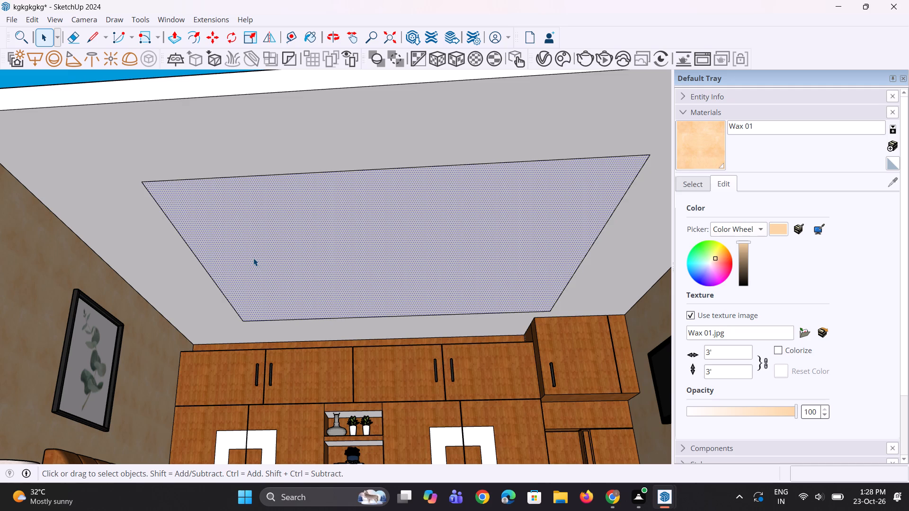
pyautogui.press('f')
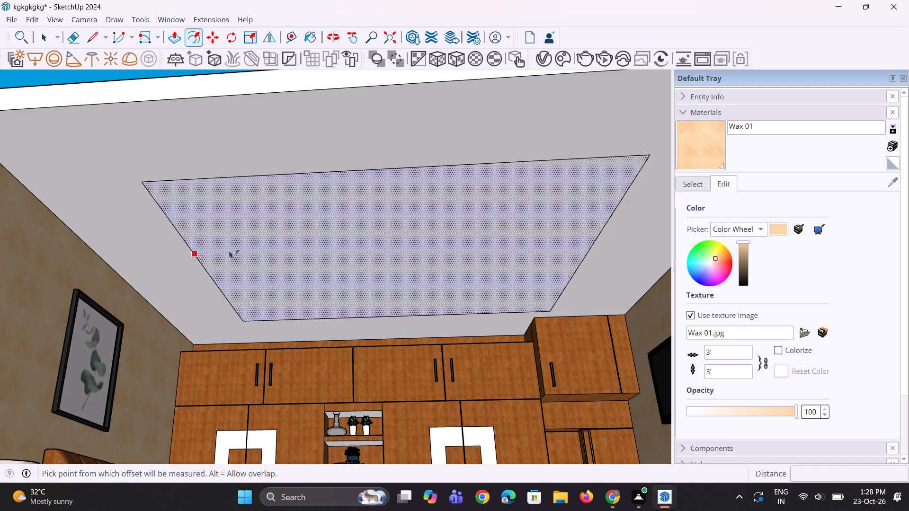
pyautogui.click(214, 248)
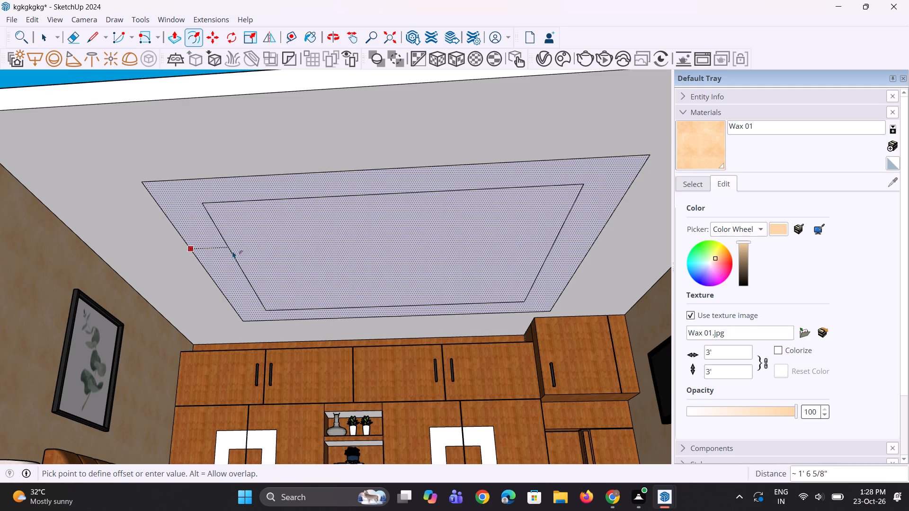
pyautogui.click(242, 256)
pyautogui.press('space')
pyautogui.press('space')
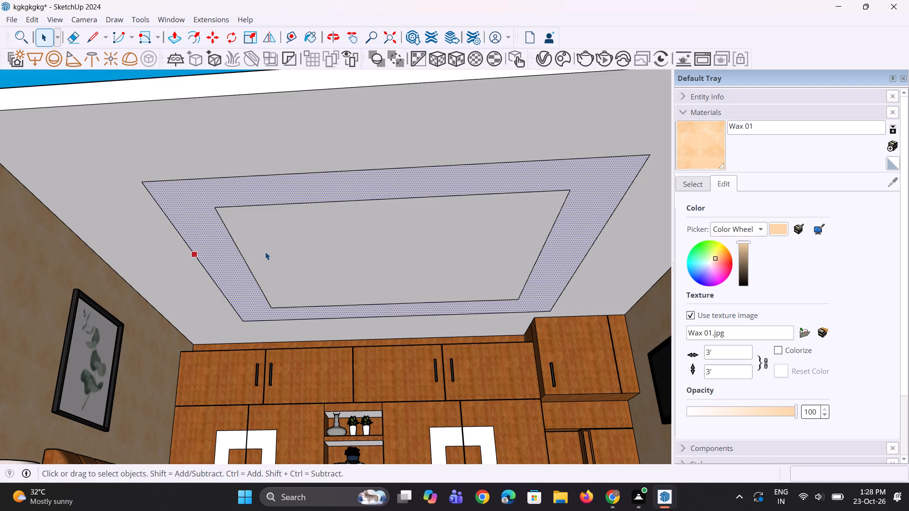
# Push/Pull the ceiling border band down about 6 5/16" to form a dropped frame.
pyautogui.click(265, 252)
pyautogui.click(224, 260)
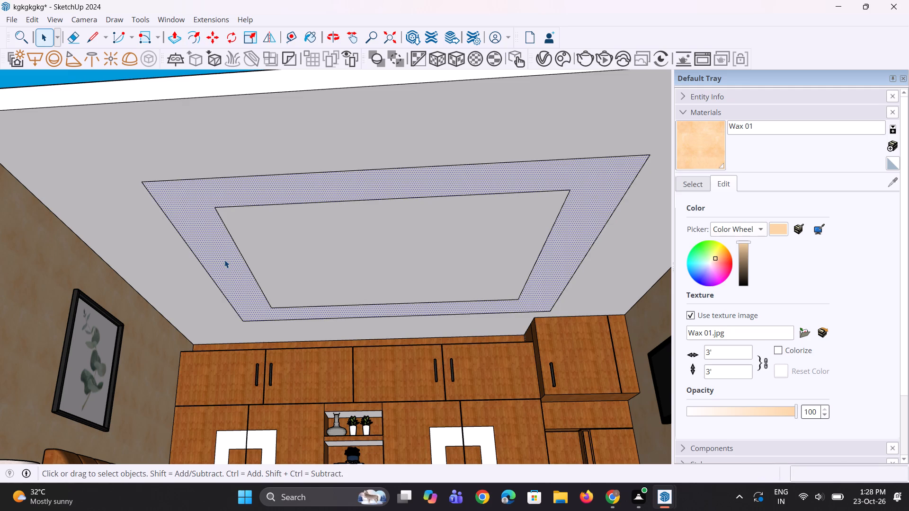
pyautogui.press('p')
pyautogui.click(224, 258)
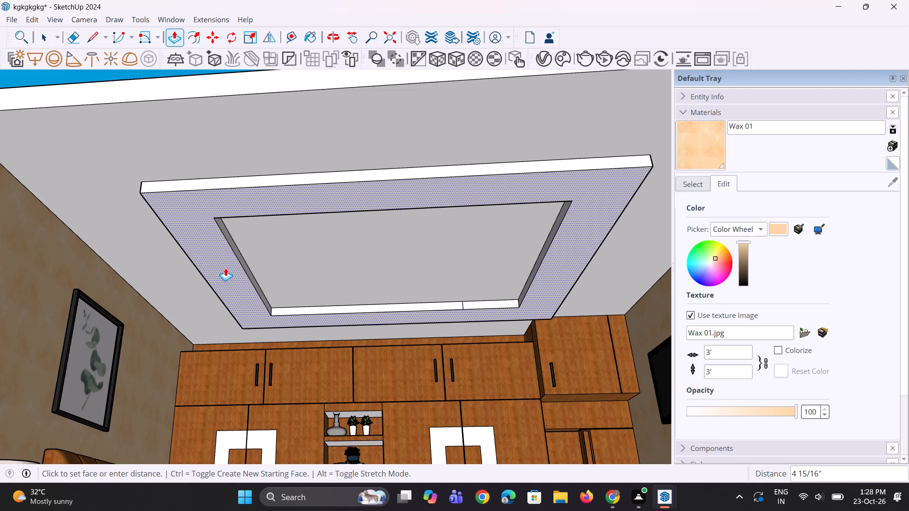
pyautogui.click(223, 270)
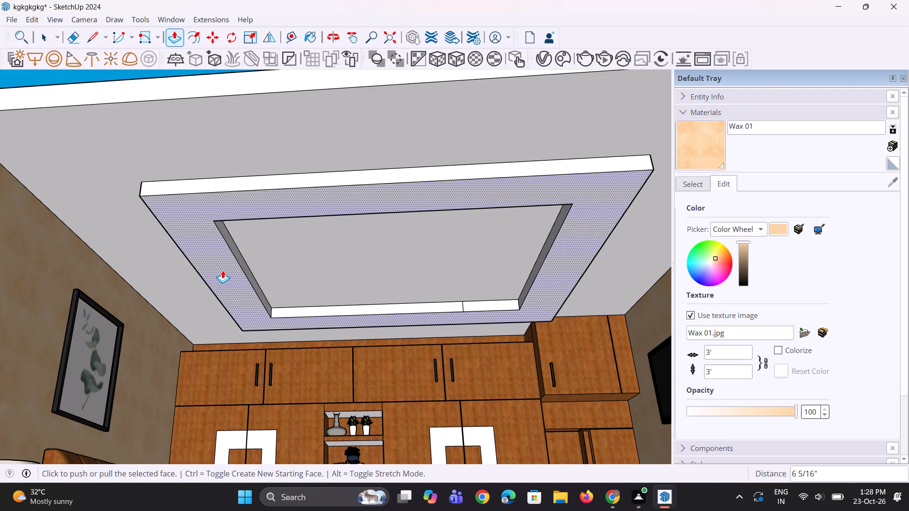
# Erase the stray vertical edge on the dropped frame's inner side face nearest the wardrobes.
pyautogui.scroll(9, 483, 298)
pyautogui.press('e')
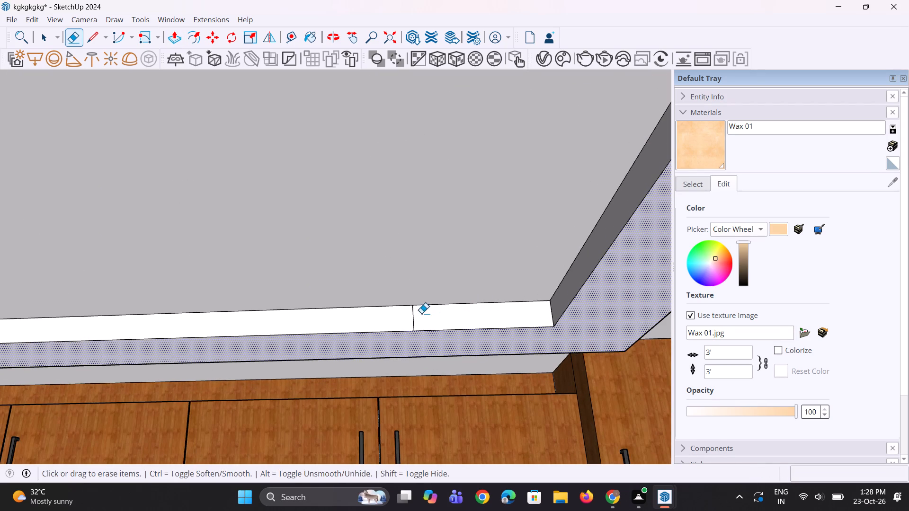
pyautogui.click(412, 319)
pyautogui.scroll(-11, 317, 328)
pyautogui.moveTo(374, 313); pyautogui.dragTo(392, 296, button='middle')
pyautogui.scroll(1, 392, 296)
pyautogui.moveTo(392, 296); pyautogui.dragTo(392, 296, button='middle')
pyautogui.press('space')
pyautogui.press('space')
pyautogui.press('space')
# Import the Tlon Light 450 Ceiling 152 006 model from the downloaded ceiling lights in Chaos Cosmos.
pyautogui.click(546, 65)
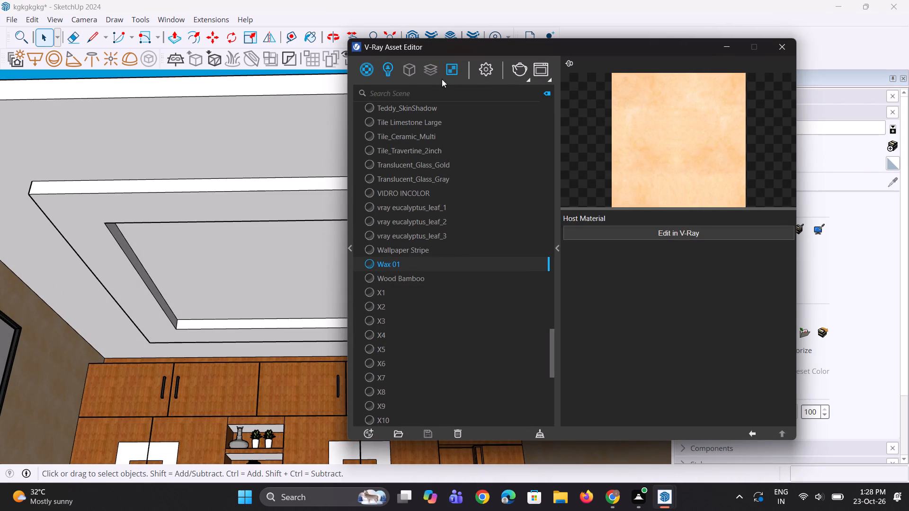
pyautogui.click(346, 252)
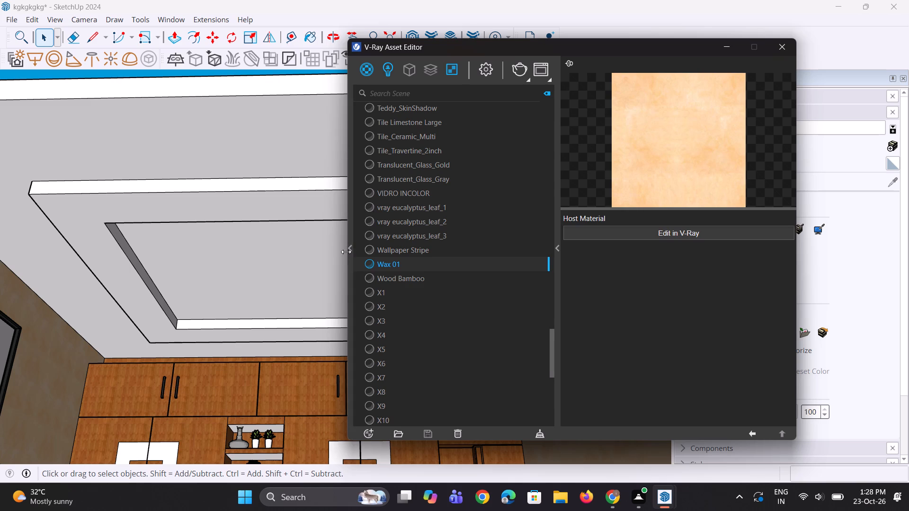
pyautogui.click(352, 246)
pyautogui.click(271, 112)
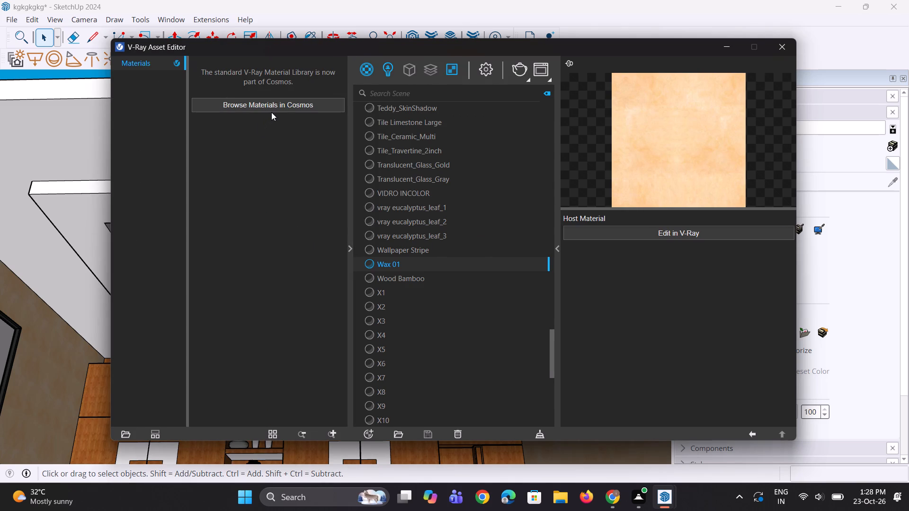
pyautogui.click(279, 106)
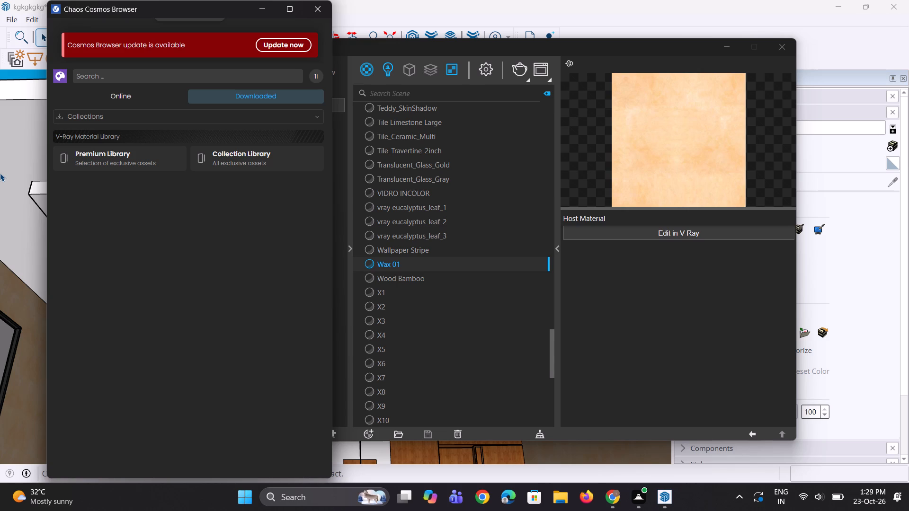
pyautogui.click(102, 121)
pyautogui.click(108, 140)
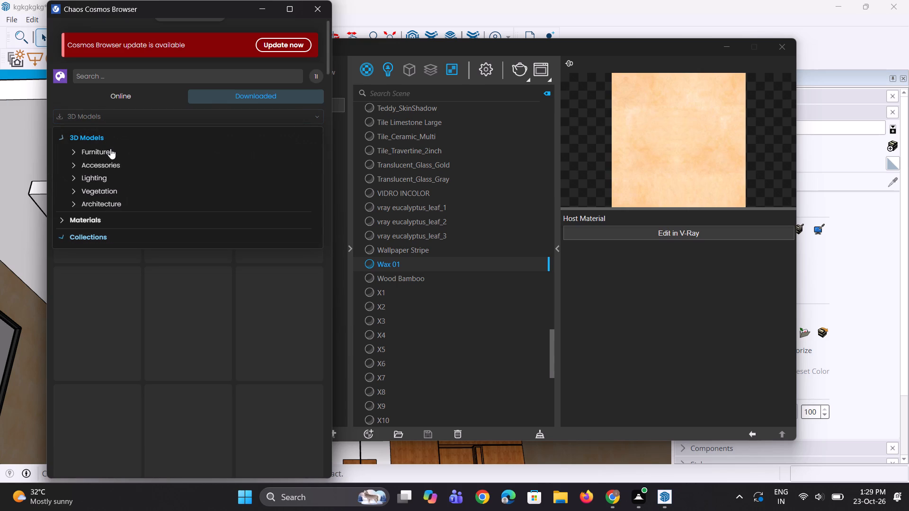
pyautogui.click(104, 178)
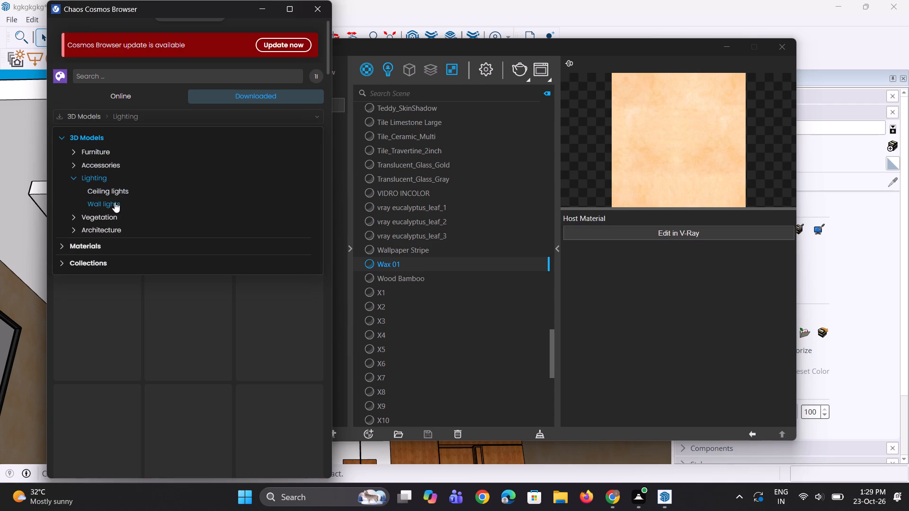
pyautogui.click(116, 194)
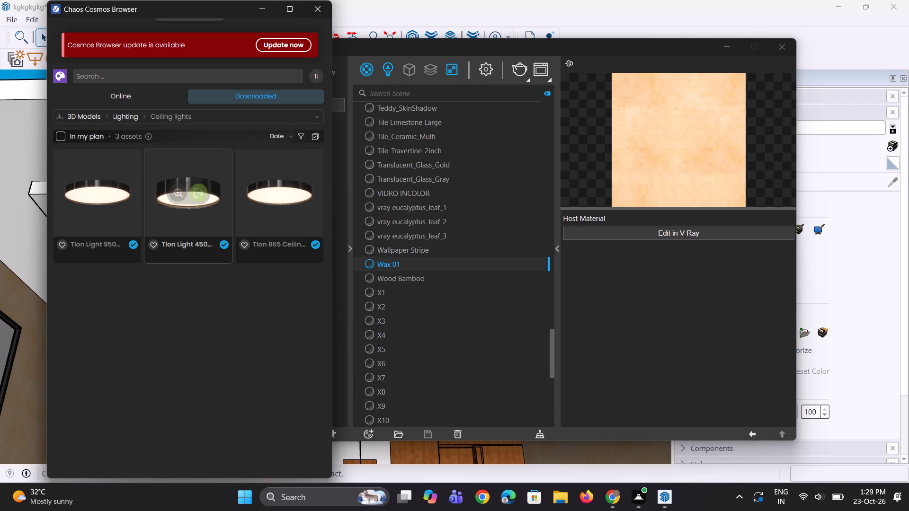
pyautogui.click(206, 196)
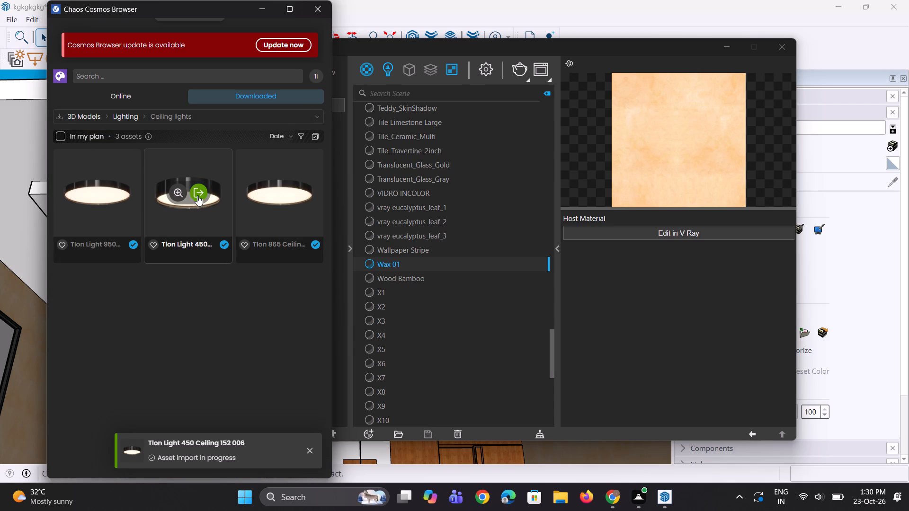
pyautogui.click(196, 191)
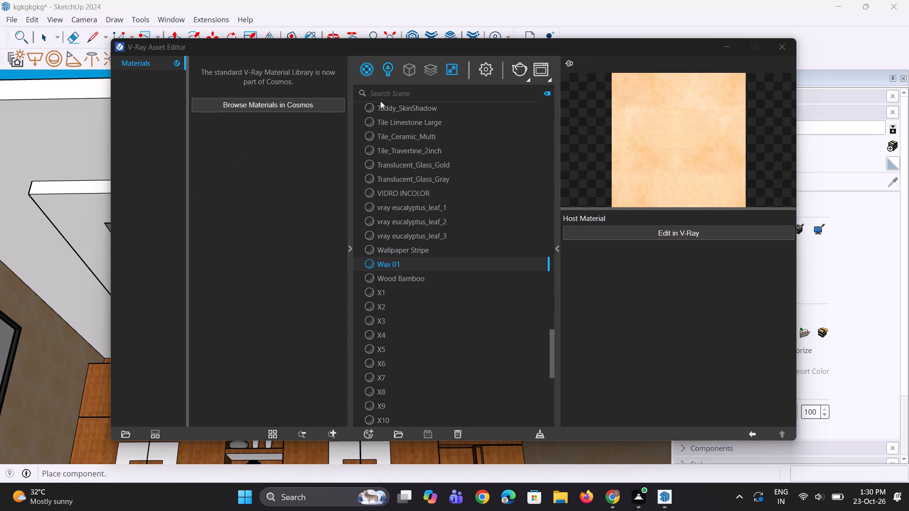
# Place the Tlon ceiling light on the ceiling between the dropped frame and the TV wall, near the tall wardrobe.
pyautogui.click(723, 44)
pyautogui.scroll(-3, 419, 205)
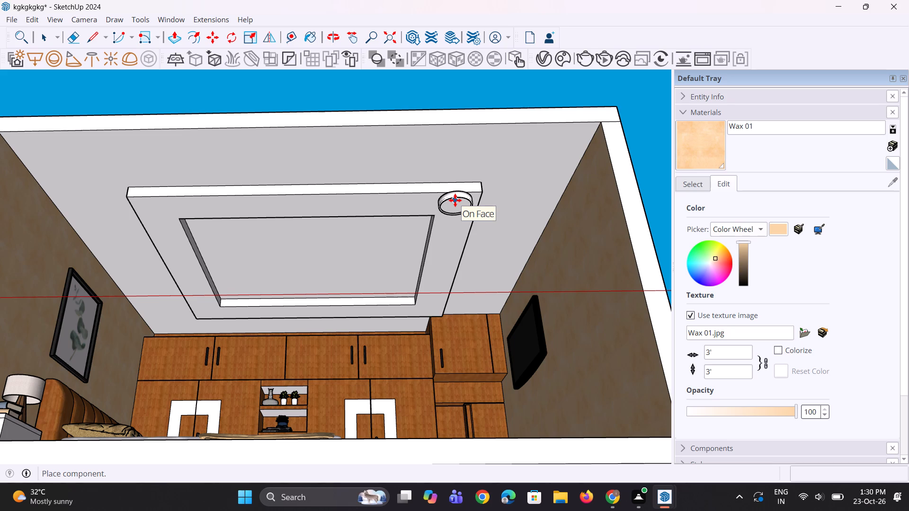
pyautogui.scroll(-1, 455, 200)
pyautogui.scroll(2, 504, 189)
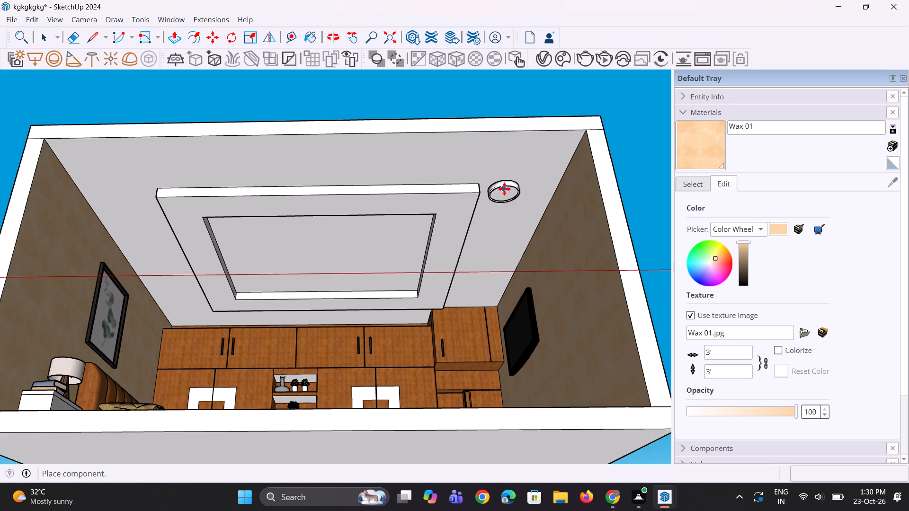
pyautogui.scroll(1, 504, 189)
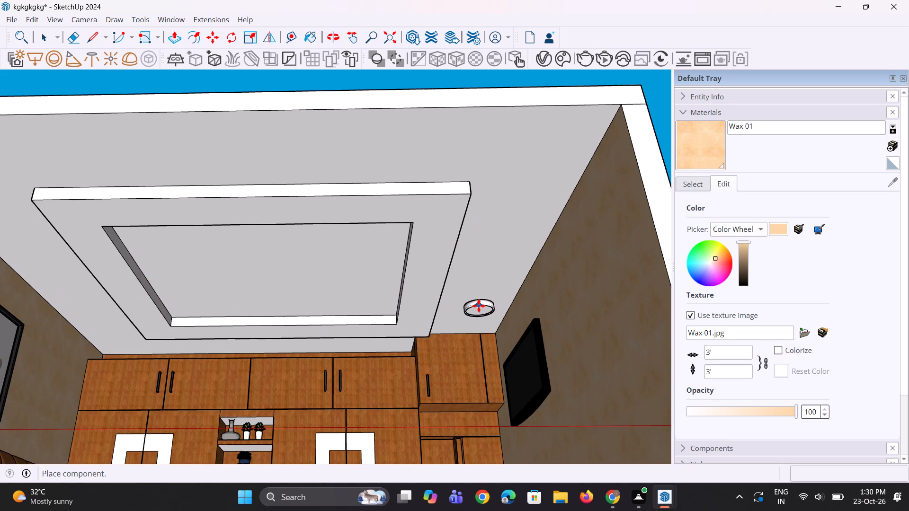
pyautogui.click(479, 306)
# Cancel the repeated placement of the Tlon ceiling light and minimise the Chaos Cosmos browser.
pyautogui.press('Escape')
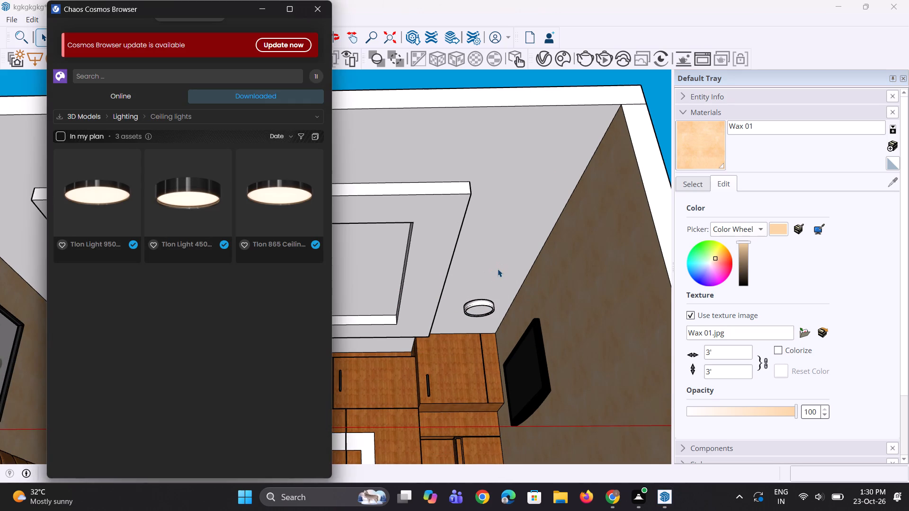
pyautogui.press('space')
pyautogui.press('space')
pyautogui.click(263, 12)
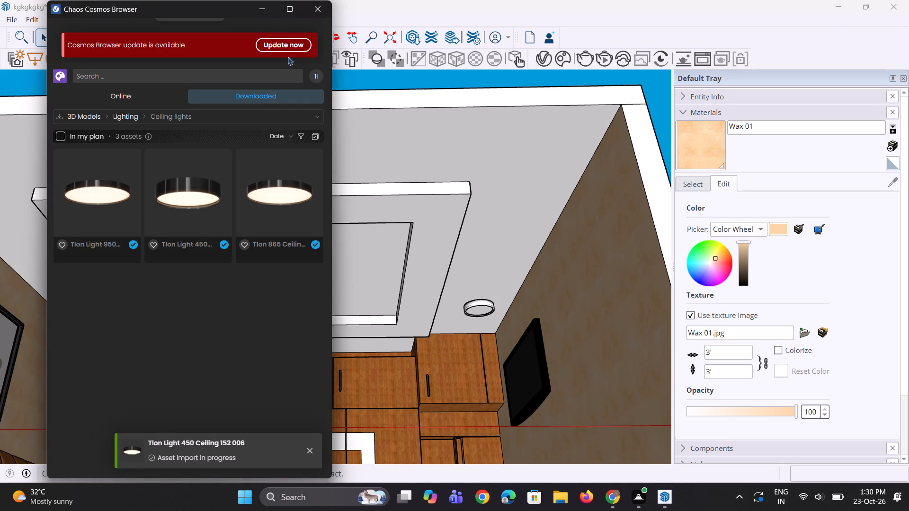
pyautogui.click(260, 10)
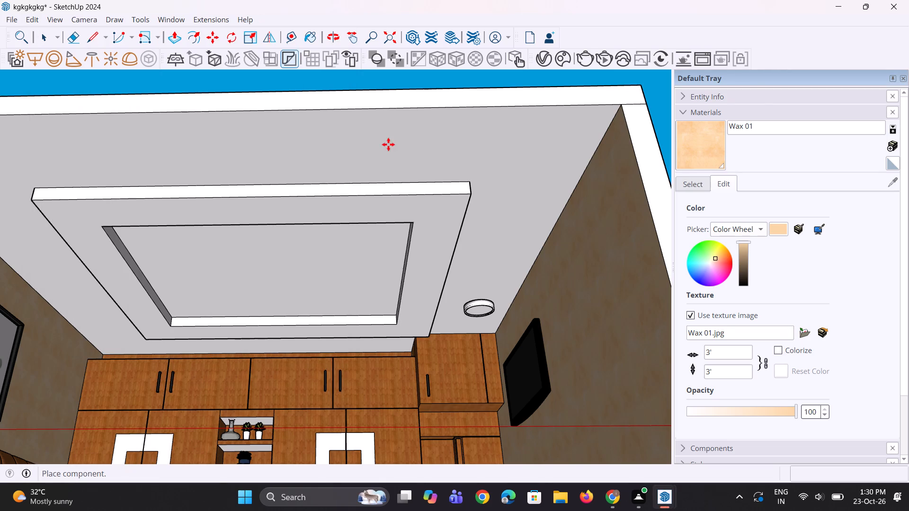
pyautogui.press('space')
pyautogui.press('space')
pyautogui.press('space')
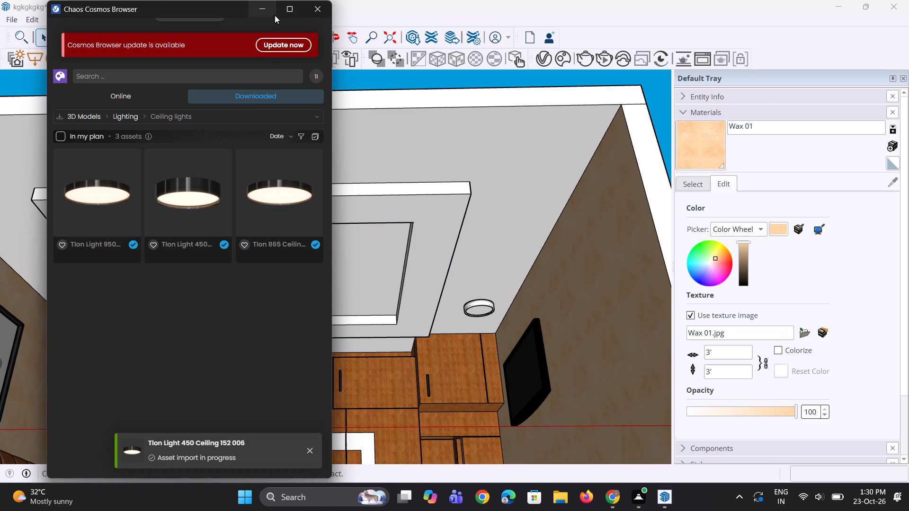
pyautogui.click(270, 13)
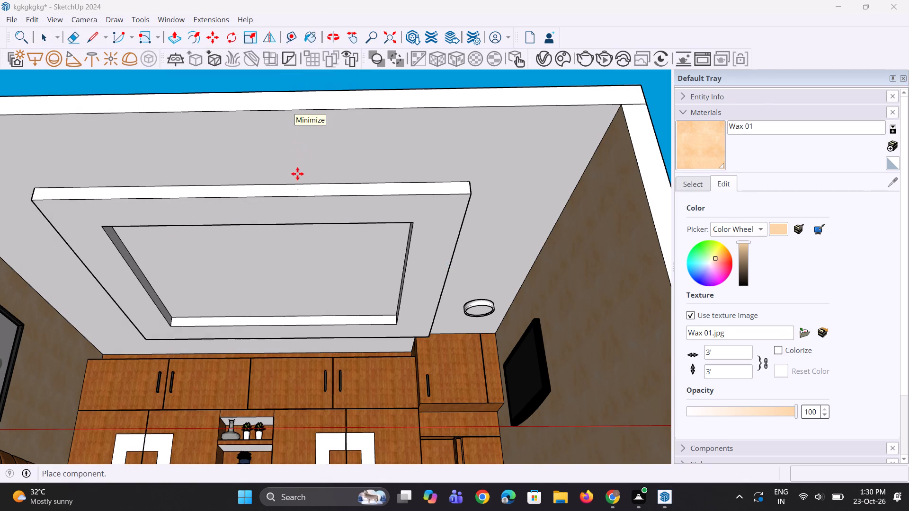
pyautogui.press('Escape')
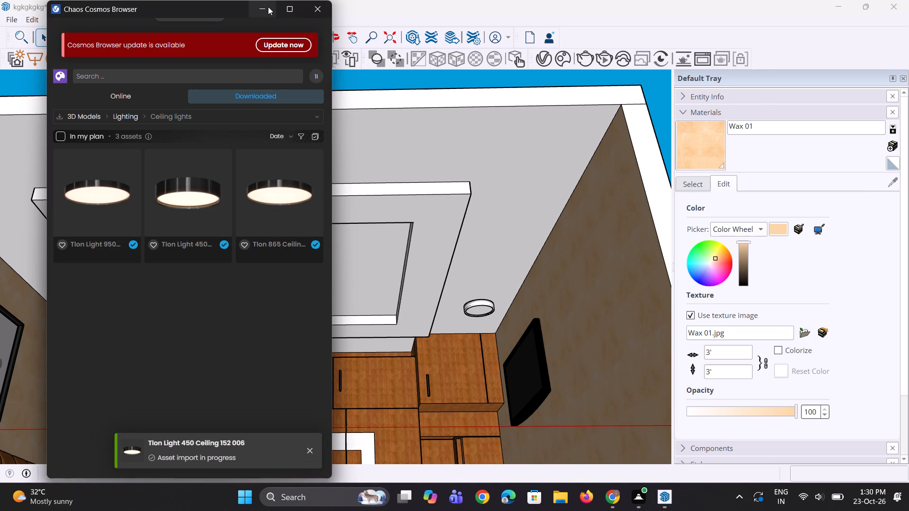
pyautogui.click(268, 7)
pyautogui.press('Escape')
pyautogui.press('Escape')
pyautogui.press('Escape')
pyautogui.press('Escape')
pyautogui.press('Escape')
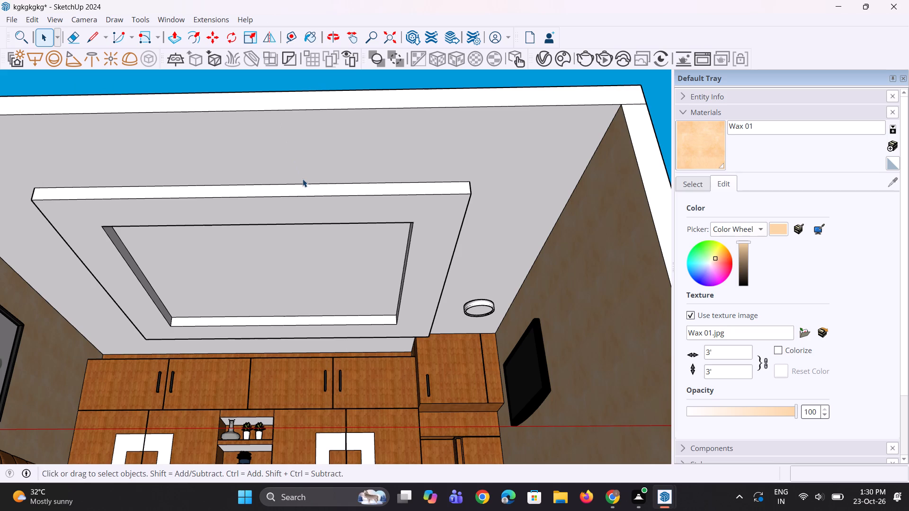
pyautogui.press('Escape')
pyautogui.press('Escape')
# Scale the Tlon ceiling light near the tall wardrobe down uniformly to about 0.66.
pyautogui.click(475, 303)
pyautogui.scroll(-3, 431, 193)
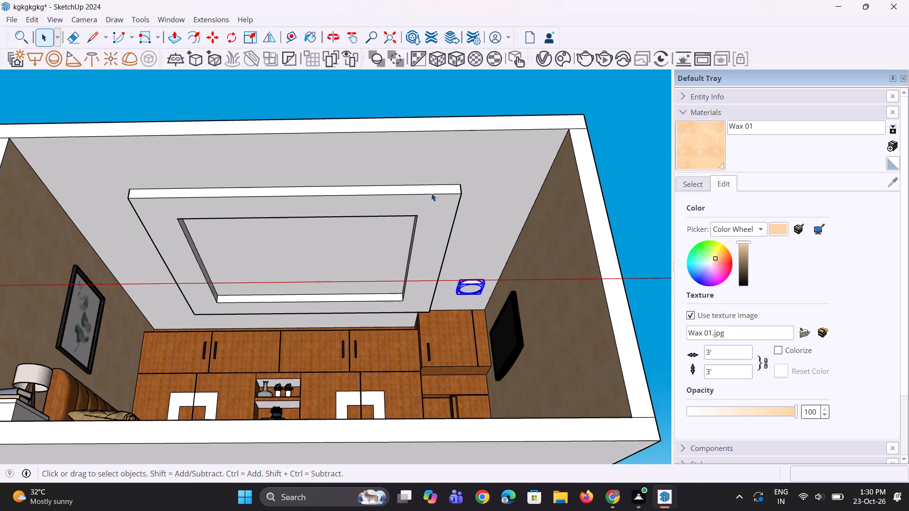
pyautogui.scroll(4, 472, 307)
pyautogui.press('s')
pyautogui.scroll(2, 483, 287)
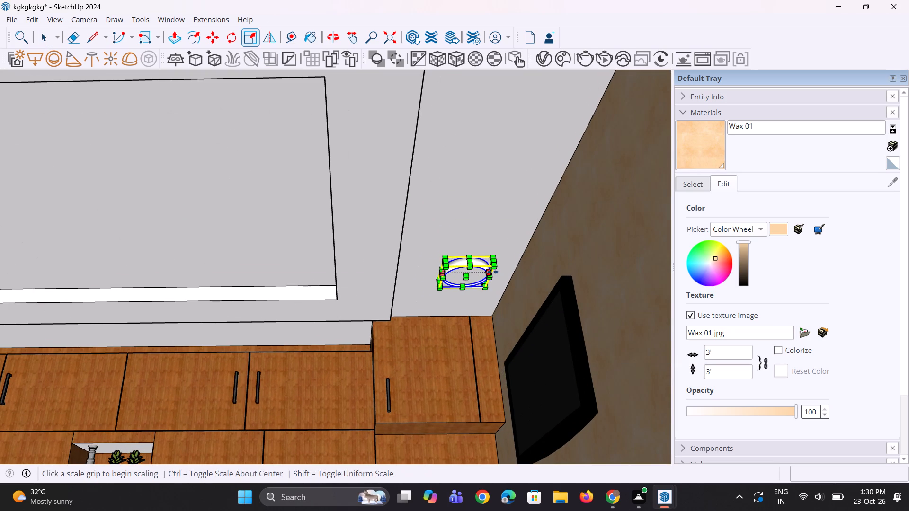
pyautogui.click(495, 269)
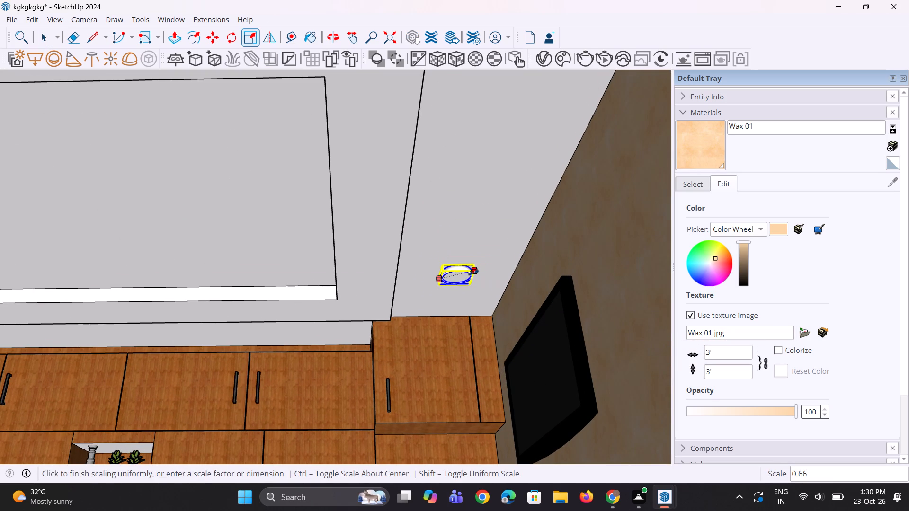
pyautogui.click(472, 277)
# Move the scaled ceiling light vertically so its rim sits just below the ceiling surface.
pyautogui.scroll(1, 472, 283)
pyautogui.moveTo(472, 283); pyautogui.dragTo(465, 290, button='middle')
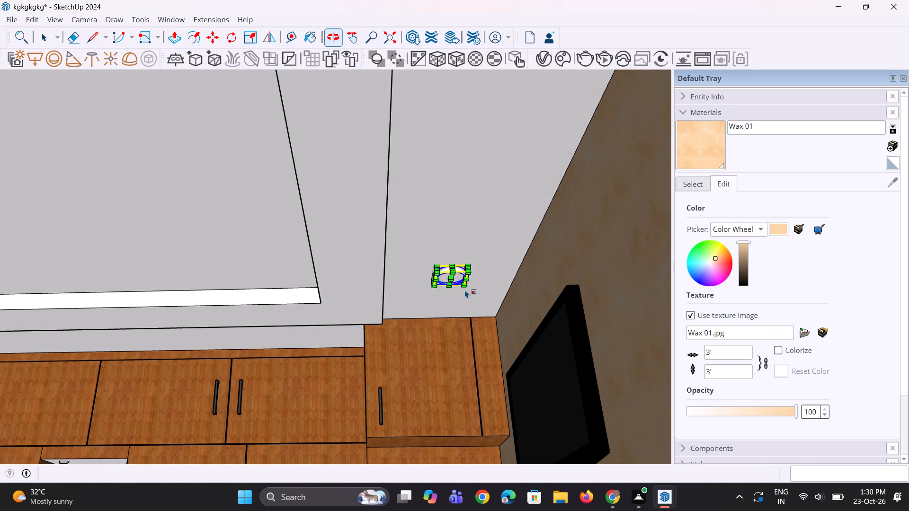
pyautogui.press('m')
pyautogui.scroll(3, 465, 290)
pyautogui.click(464, 288)
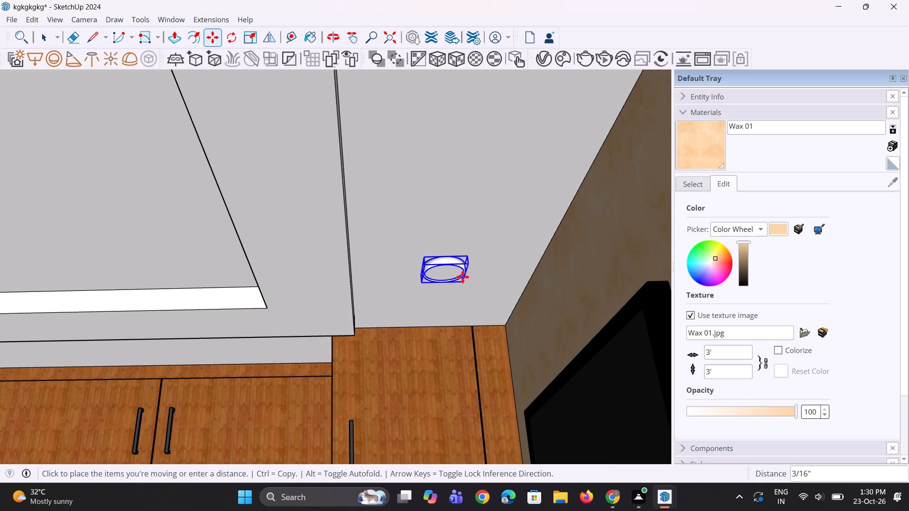
pyautogui.click(463, 272)
pyautogui.scroll(3, 454, 285)
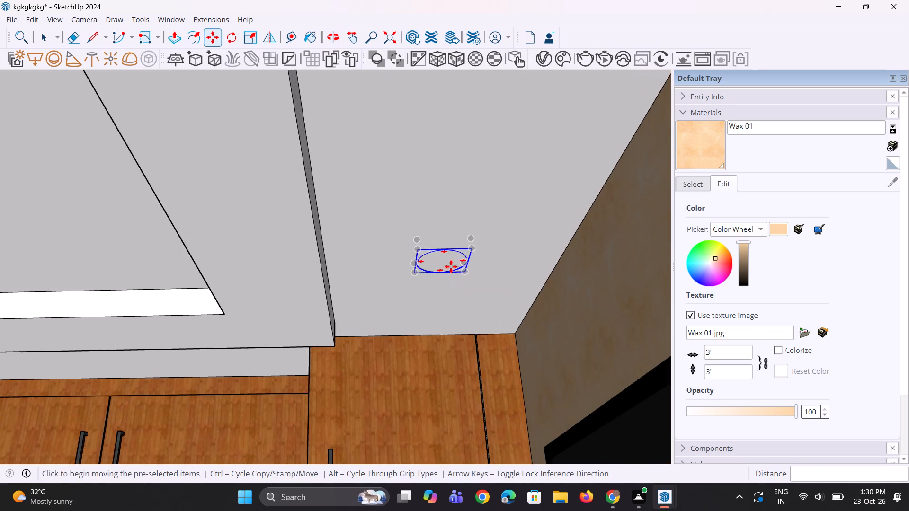
pyautogui.scroll(7, 451, 266)
pyautogui.click(482, 274)
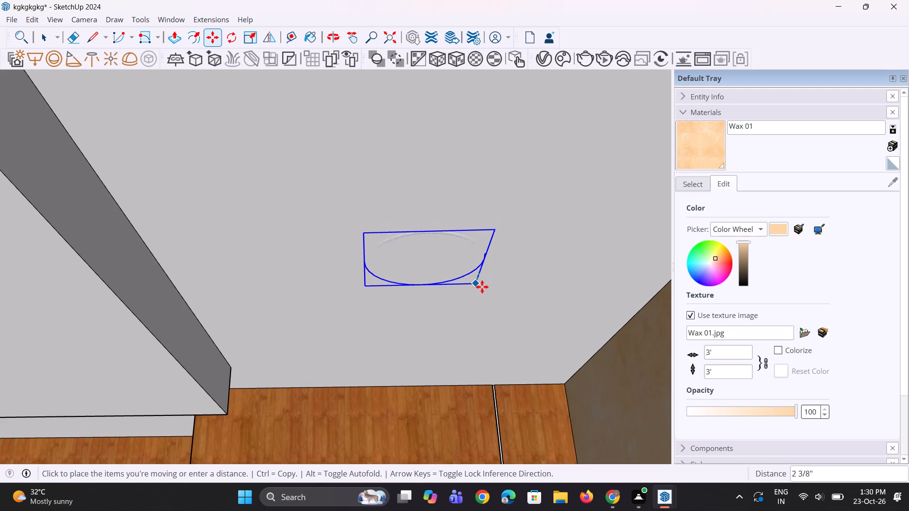
pyautogui.click(482, 290)
pyautogui.scroll(-11, 373, 300)
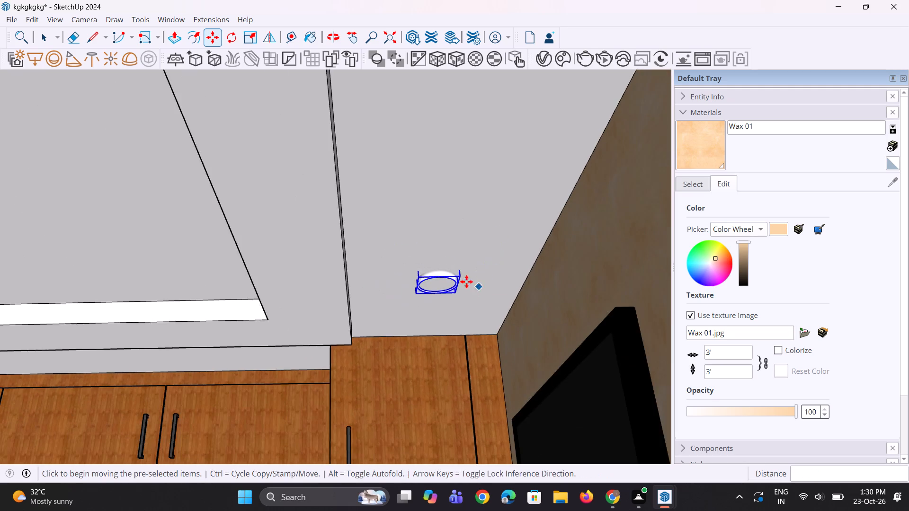
pyautogui.moveTo(466, 282); pyautogui.dragTo(480, 285, button='middle')
pyautogui.press('space')
pyautogui.scroll(-14, 410, 266)
pyautogui.press('space')
pyautogui.press('space')
pyautogui.click(534, 242)
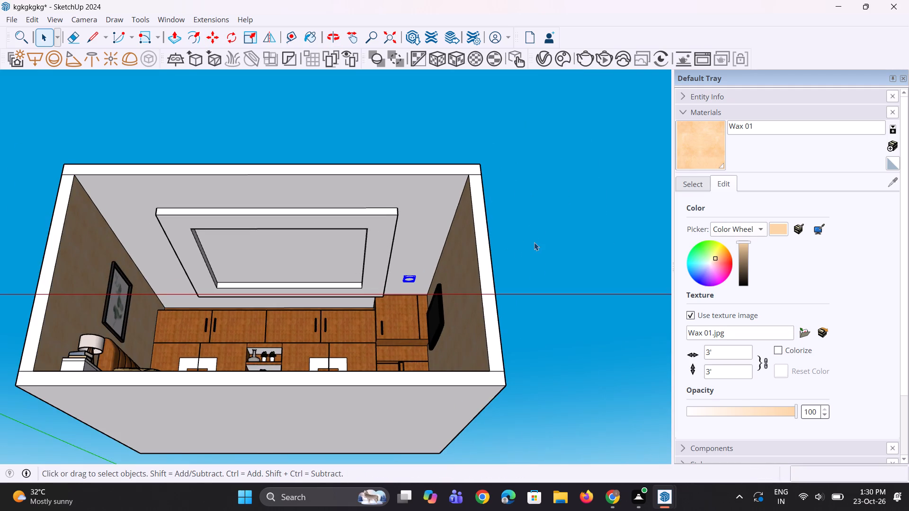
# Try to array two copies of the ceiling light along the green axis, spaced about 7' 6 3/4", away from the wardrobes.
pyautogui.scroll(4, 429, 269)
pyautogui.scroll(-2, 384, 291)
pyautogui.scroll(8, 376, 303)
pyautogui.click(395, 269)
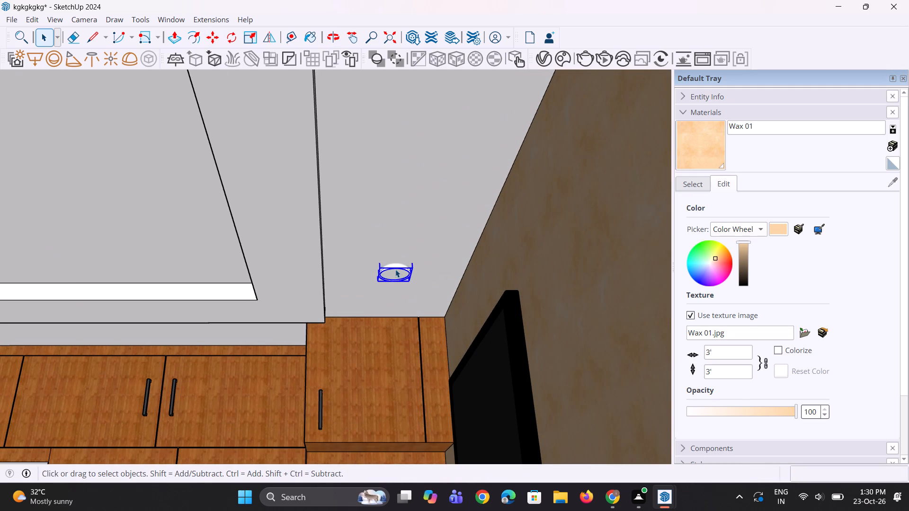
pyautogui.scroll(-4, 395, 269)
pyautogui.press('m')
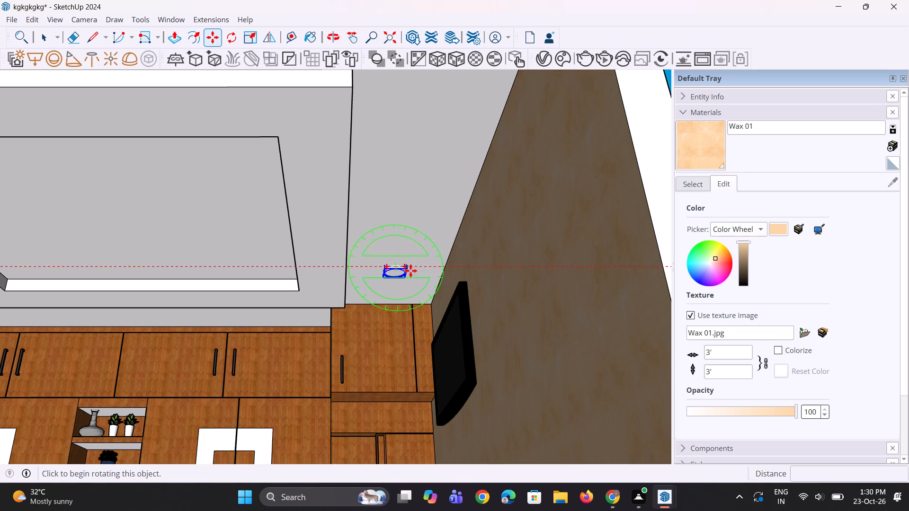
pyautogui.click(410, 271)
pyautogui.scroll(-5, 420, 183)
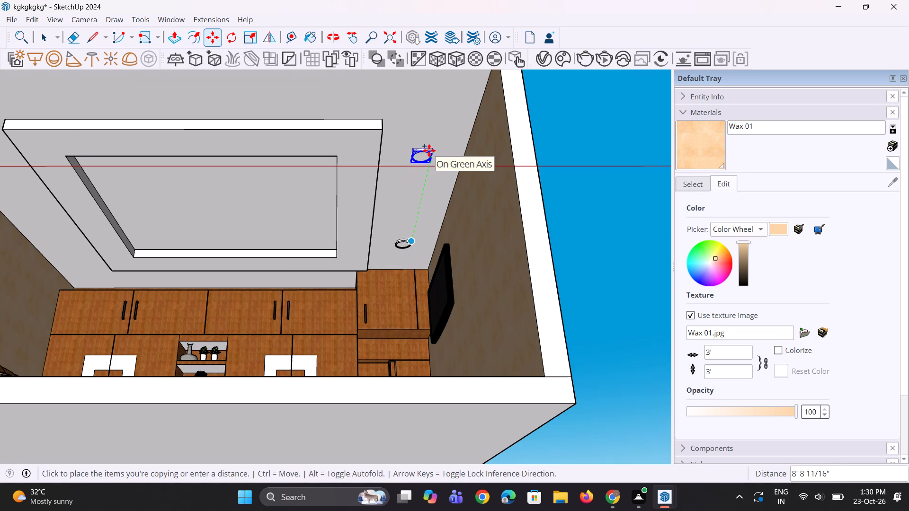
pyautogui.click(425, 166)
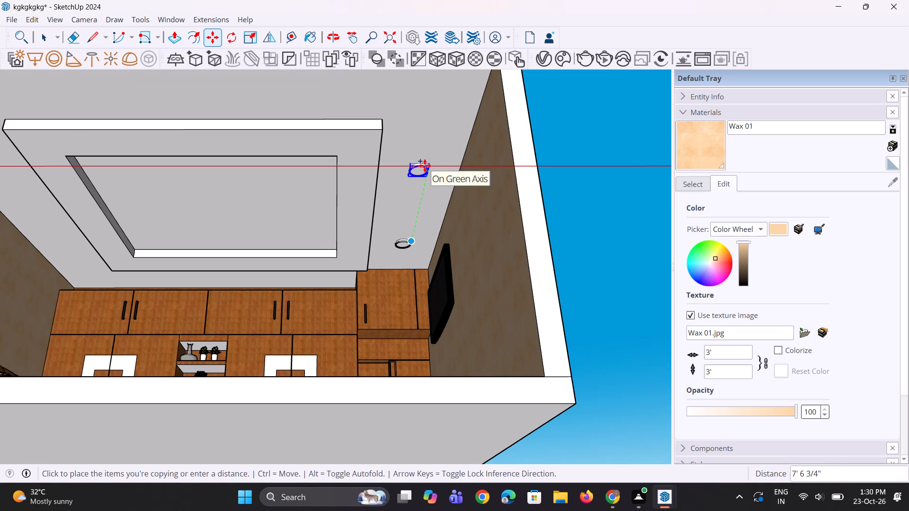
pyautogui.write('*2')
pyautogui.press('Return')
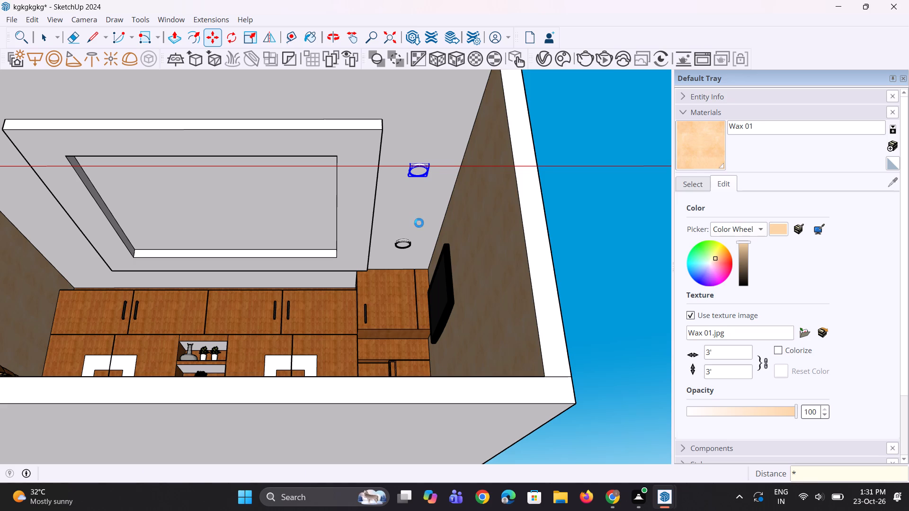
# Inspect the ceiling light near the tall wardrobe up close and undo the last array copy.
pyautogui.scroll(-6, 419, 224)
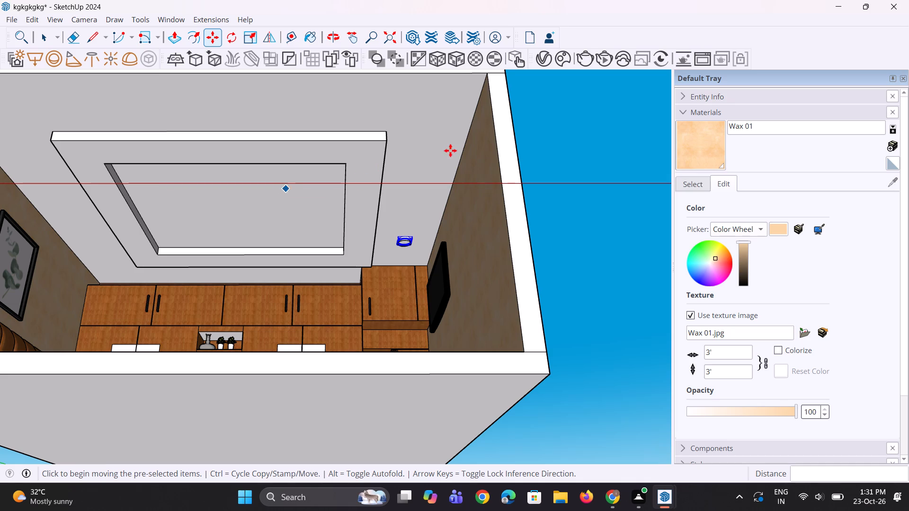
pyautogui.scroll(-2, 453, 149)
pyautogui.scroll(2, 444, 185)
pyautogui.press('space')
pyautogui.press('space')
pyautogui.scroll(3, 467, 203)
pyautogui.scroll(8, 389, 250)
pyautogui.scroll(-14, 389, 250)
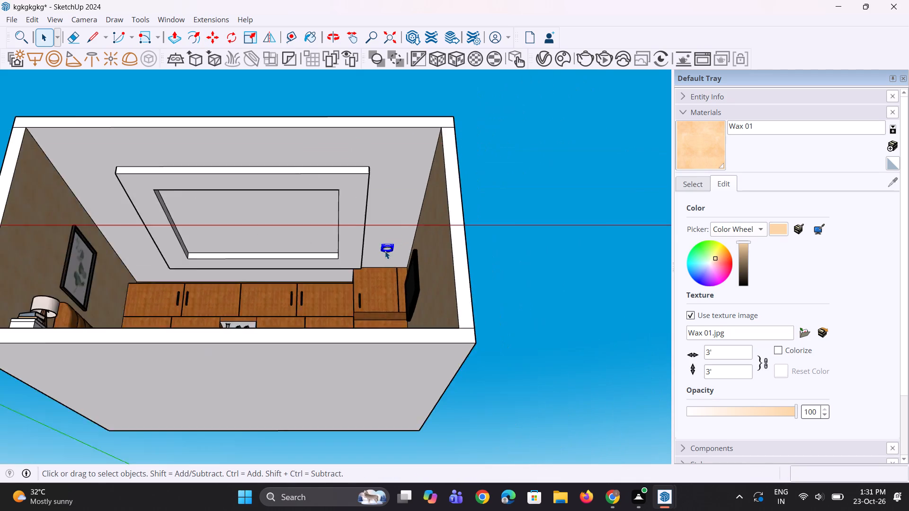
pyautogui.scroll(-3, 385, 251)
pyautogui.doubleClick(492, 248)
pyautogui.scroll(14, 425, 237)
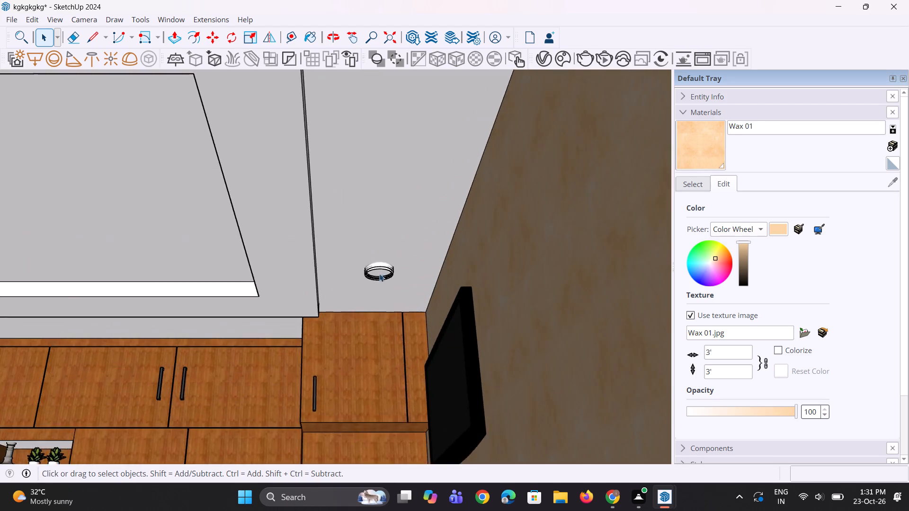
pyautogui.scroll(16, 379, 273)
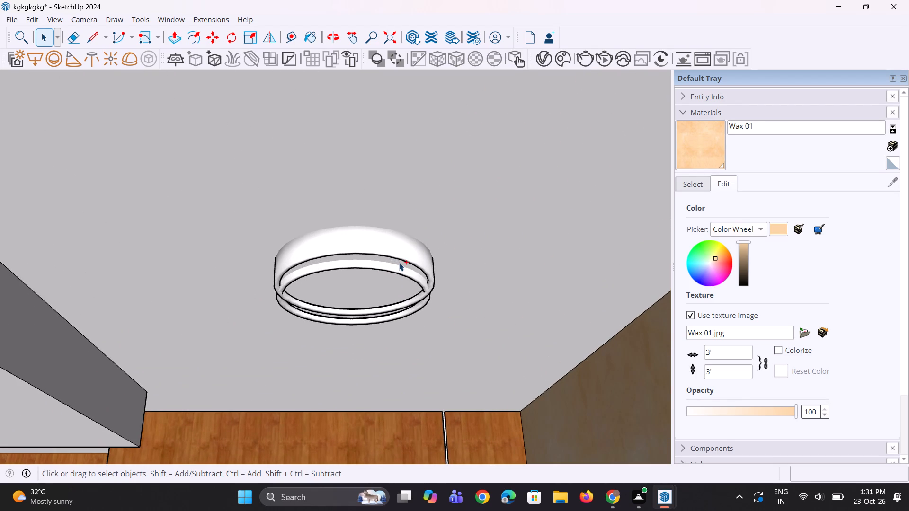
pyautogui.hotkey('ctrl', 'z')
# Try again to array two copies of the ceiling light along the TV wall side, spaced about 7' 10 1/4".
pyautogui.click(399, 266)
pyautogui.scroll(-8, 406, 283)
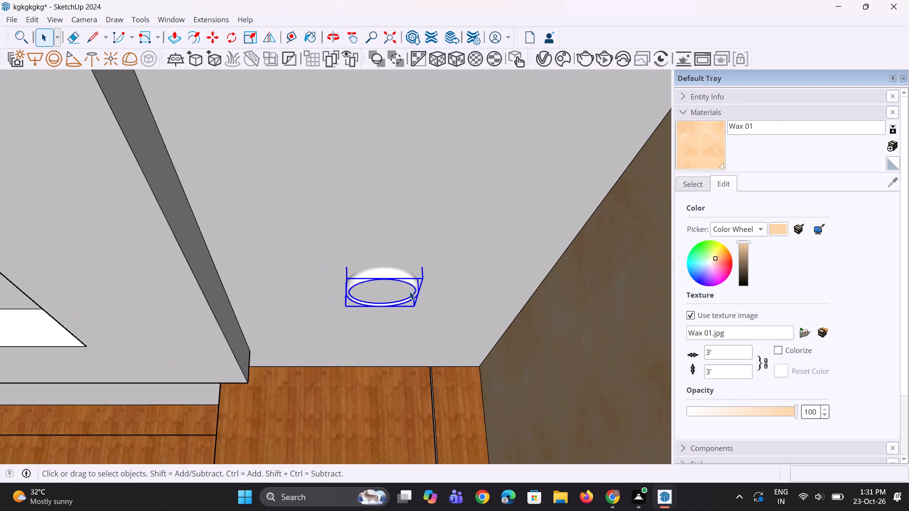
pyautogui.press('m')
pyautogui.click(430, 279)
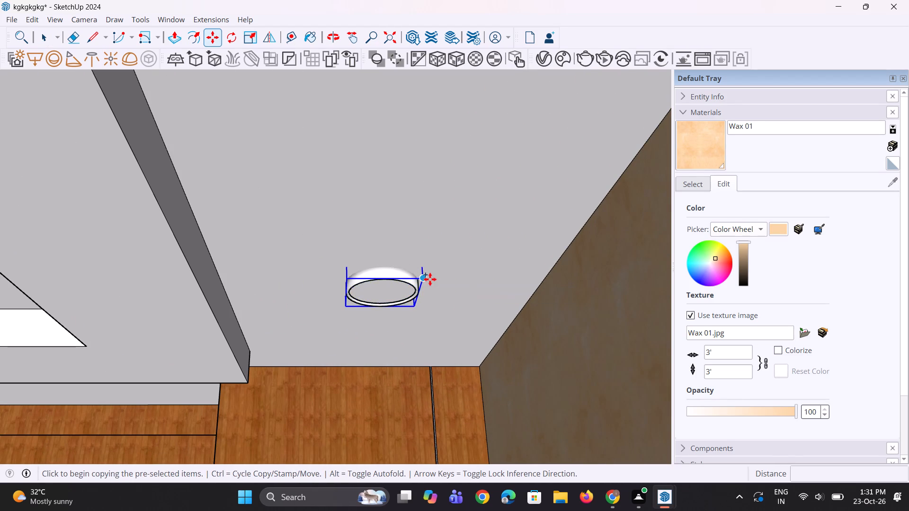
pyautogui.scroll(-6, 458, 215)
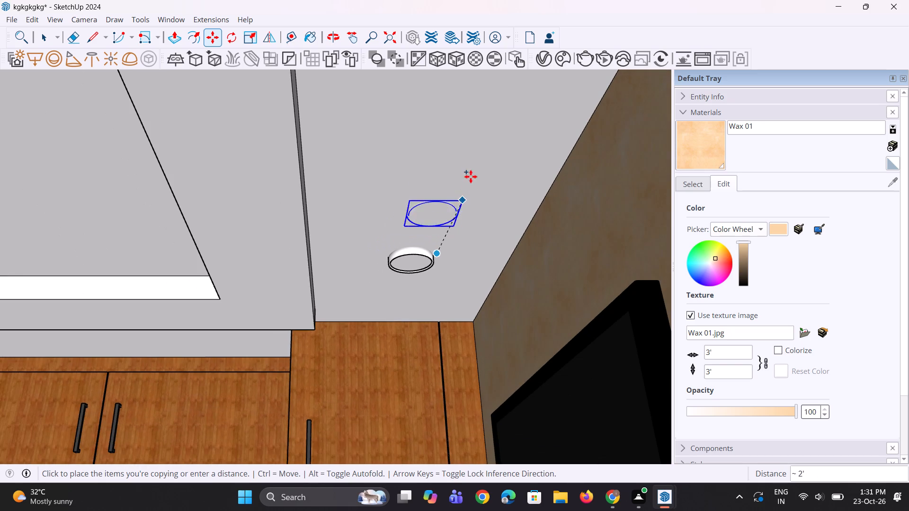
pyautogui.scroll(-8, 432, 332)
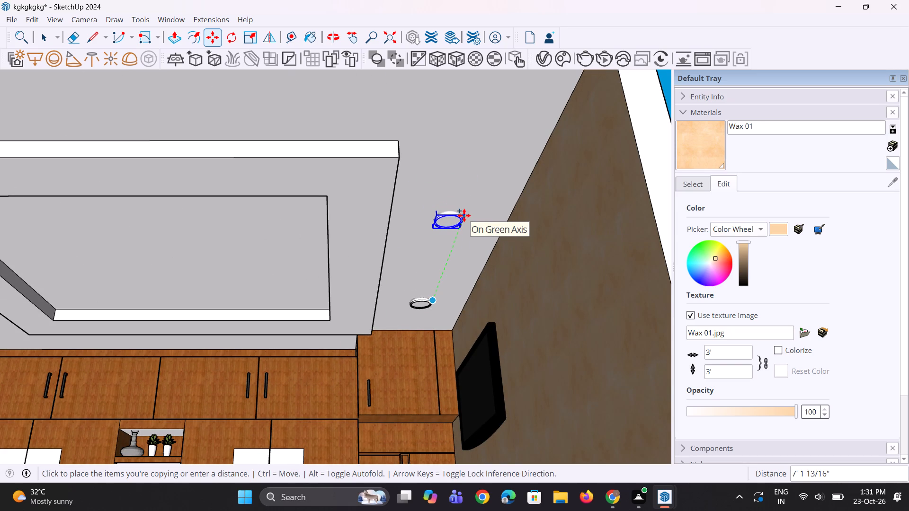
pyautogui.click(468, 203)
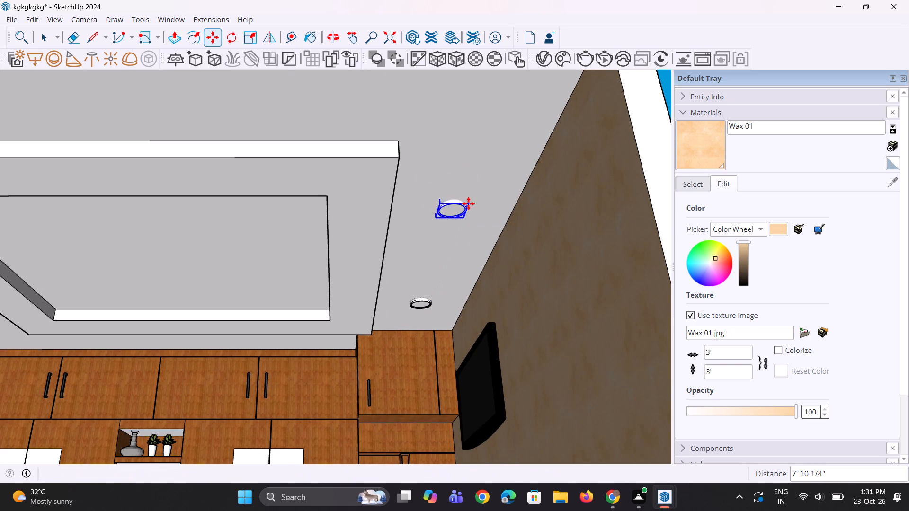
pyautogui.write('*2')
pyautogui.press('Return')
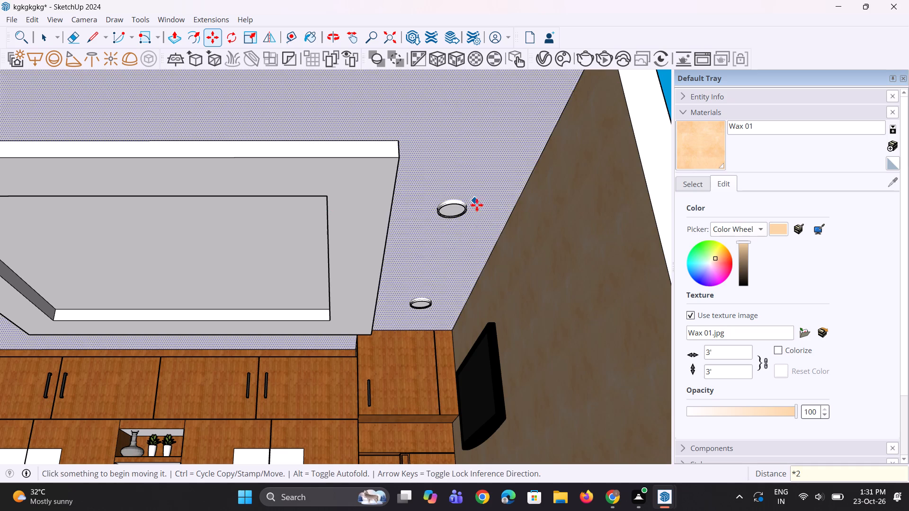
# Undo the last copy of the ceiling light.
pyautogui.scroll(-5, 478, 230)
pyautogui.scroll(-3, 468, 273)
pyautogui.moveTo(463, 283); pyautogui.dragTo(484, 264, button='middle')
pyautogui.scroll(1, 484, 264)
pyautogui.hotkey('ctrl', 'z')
# Copy the ceiling light about 5' 15/16" along the ceiling strip beside the TV wall, away from the wardrobes.
pyautogui.scroll(7, 478, 267)
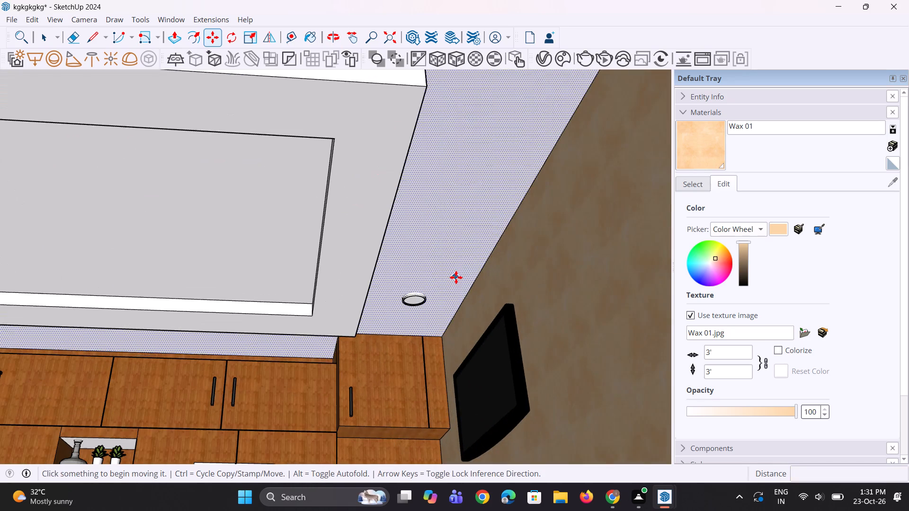
pyautogui.press('space')
pyautogui.press('space')
pyautogui.click(409, 304)
pyautogui.scroll(1, 411, 319)
pyautogui.moveTo(416, 318); pyautogui.dragTo(432, 293, button='middle')
pyautogui.scroll(4, 417, 300)
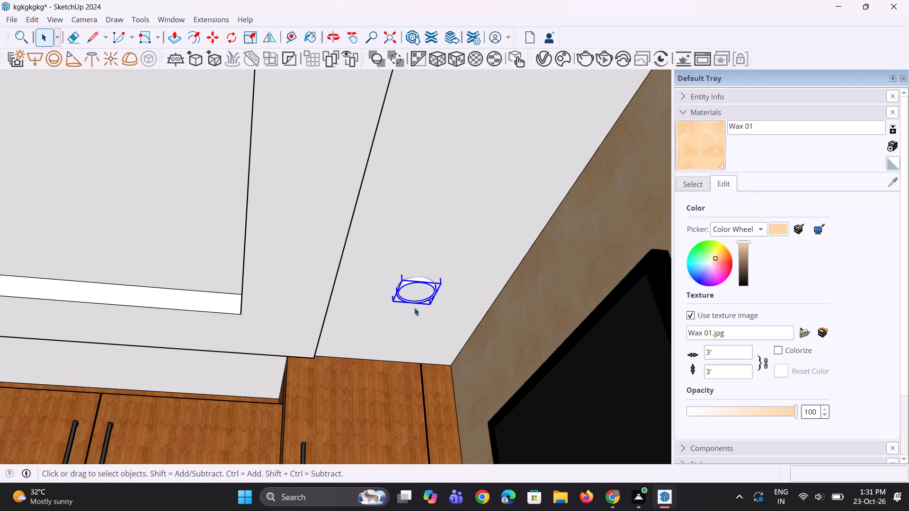
pyautogui.press('m')
pyautogui.click(444, 282)
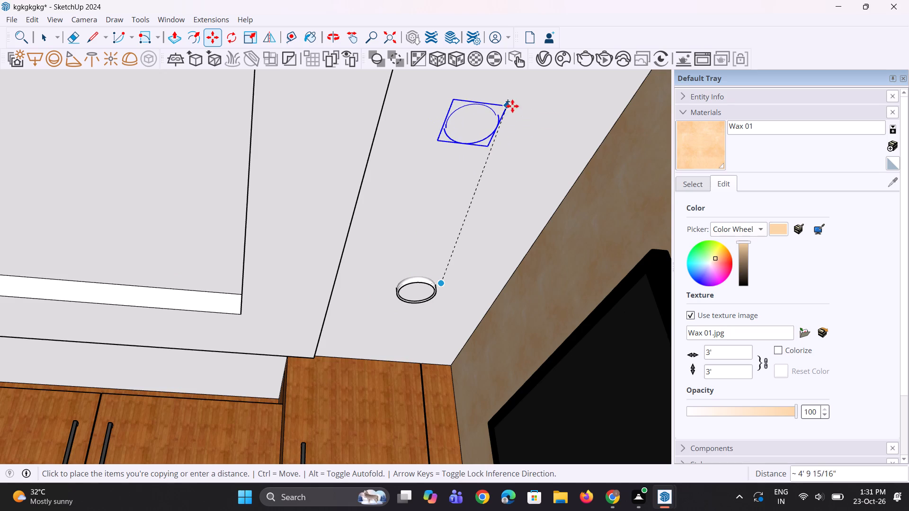
pyautogui.click(543, 104)
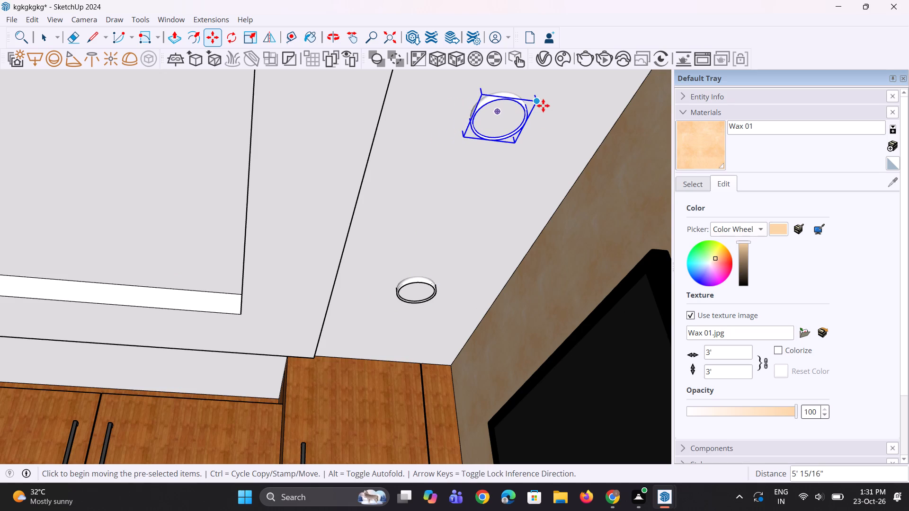
# Array the copied ceiling light 2 times at the 5' 15/16" spacing along the ceiling strip beside the TV wall.
pyautogui.press('*')
pyautogui.press('2')
pyautogui.press('Return')
pyautogui.scroll(-10, 431, 286)
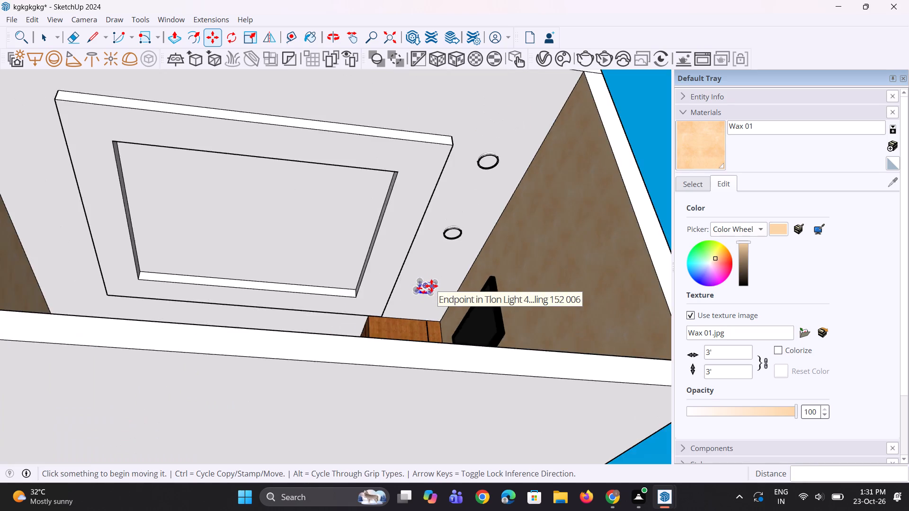
pyautogui.scroll(-4, 431, 286)
pyautogui.moveTo(431, 286); pyautogui.dragTo(403, 346, button='middle')
pyautogui.press('b')
pyautogui.press('space')
pyautogui.click(556, 270)
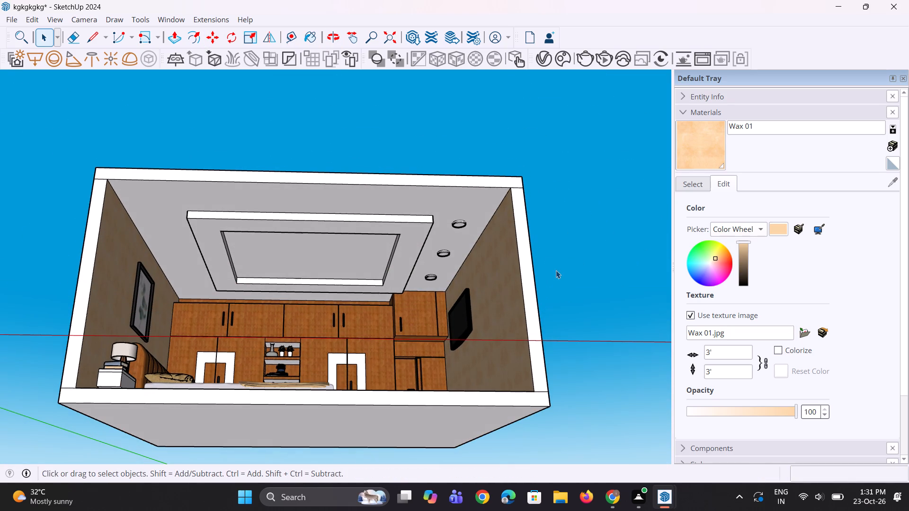
# Copy the three ceiling lights beside the TV wall about 19' 10" across to the ceiling strip above the bed's headboard wall.
pyautogui.scroll(6, 474, 239)
pyautogui.click(454, 215)
pyautogui.scroll(3, 426, 247)
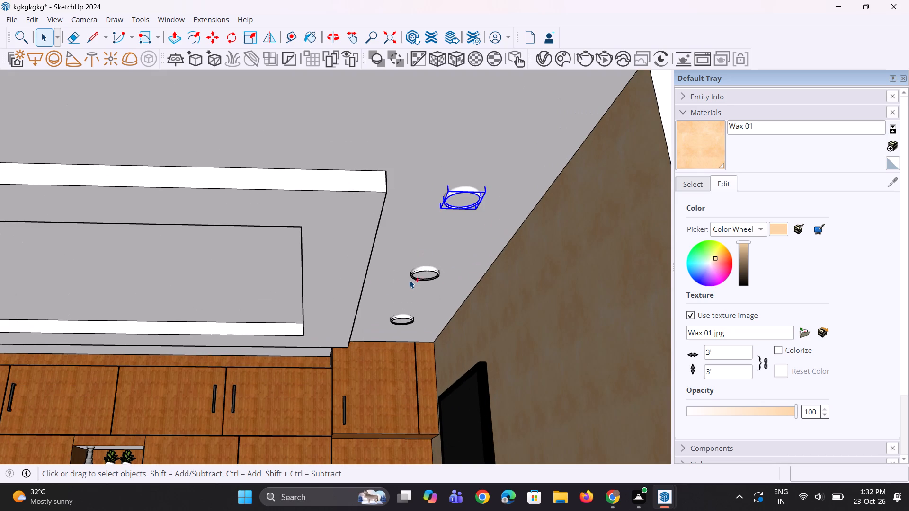
pyautogui.keyDown('ctrl'); pyautogui.click(419, 273); pyautogui.keyUp('ctrl')
pyautogui.keyDown('ctrl'); pyautogui.click(394, 323); pyautogui.keyUp('ctrl')
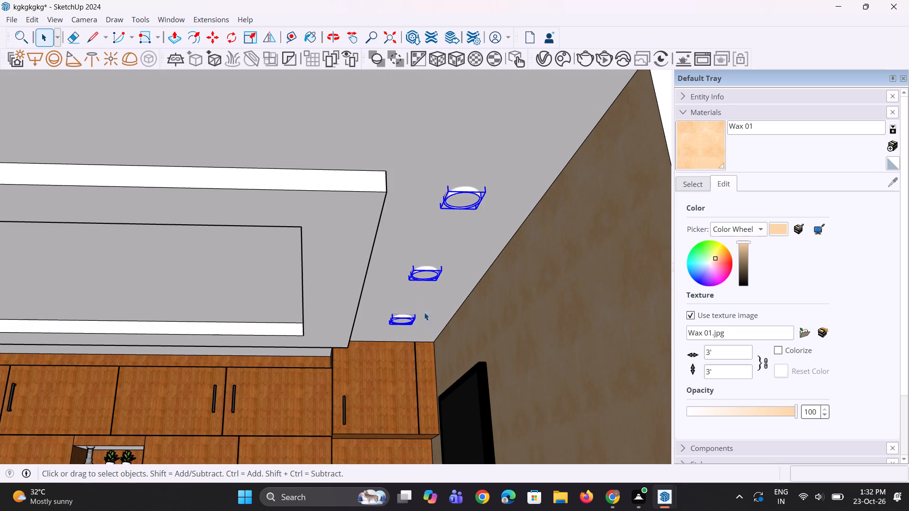
pyautogui.scroll(-4, 463, 290)
pyautogui.press('m')
pyautogui.keyDown('ctrl'); pyautogui.click(466, 286); pyautogui.keyUp('ctrl')
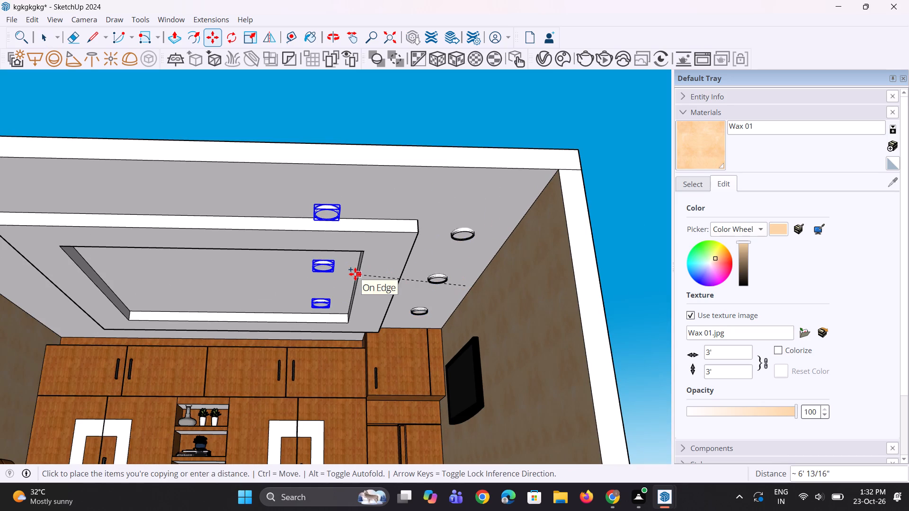
pyautogui.scroll(-6, 355, 274)
pyautogui.scroll(3, 160, 277)
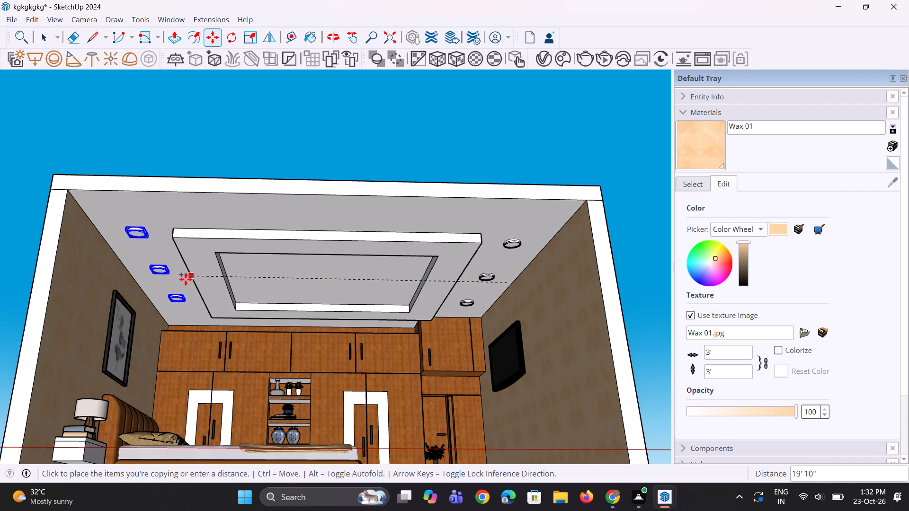
pyautogui.click(181, 280)
pyautogui.press('space')
pyautogui.press('space')
pyautogui.doubleClick(284, 158)
pyautogui.moveTo(246, 233); pyautogui.dragTo(237, 217, button='middle')
pyautogui.press('space')
pyautogui.press('space')
pyautogui.scroll(2, 374, 197)
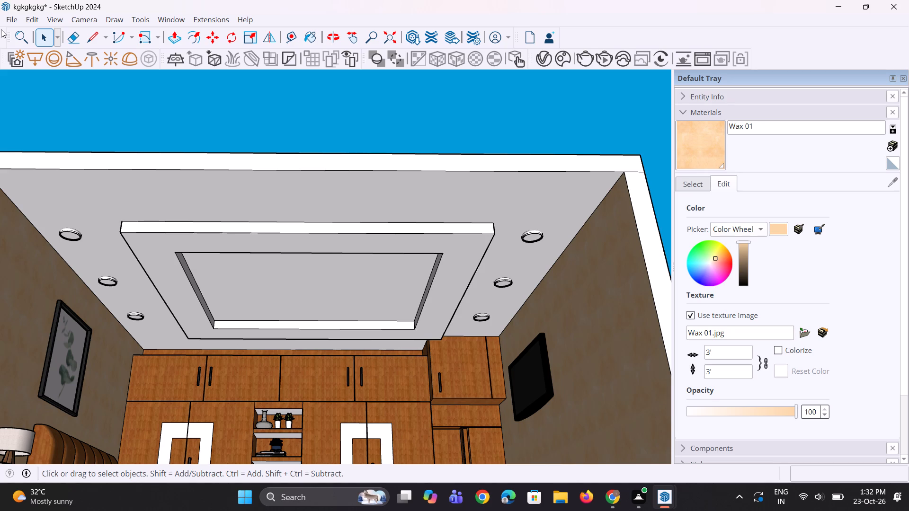
# Import the Avation+Styled+Ceiling+Fan_JSB model from the Downloads folder and place it near the tall wardrobe's top.
pyautogui.click(13, 24)
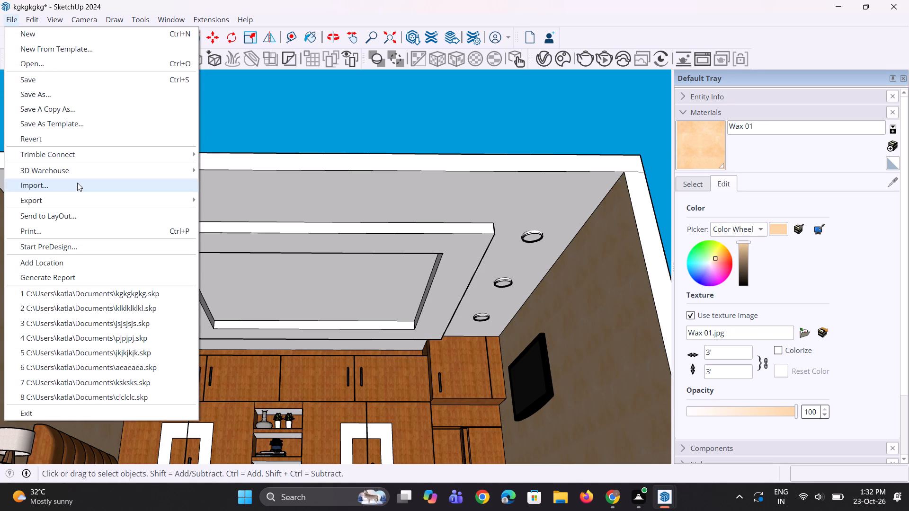
pyautogui.click(77, 183)
pyautogui.click(46, 200)
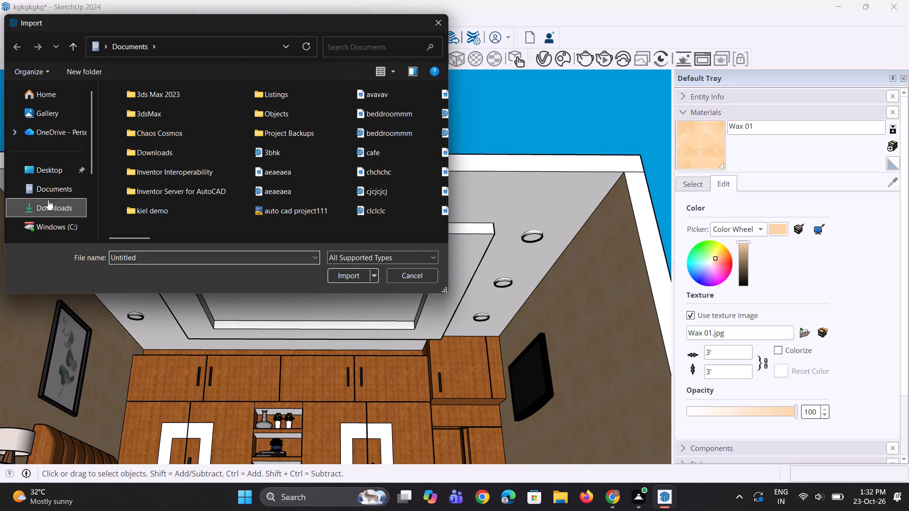
pyautogui.scroll(-6, 158, 183)
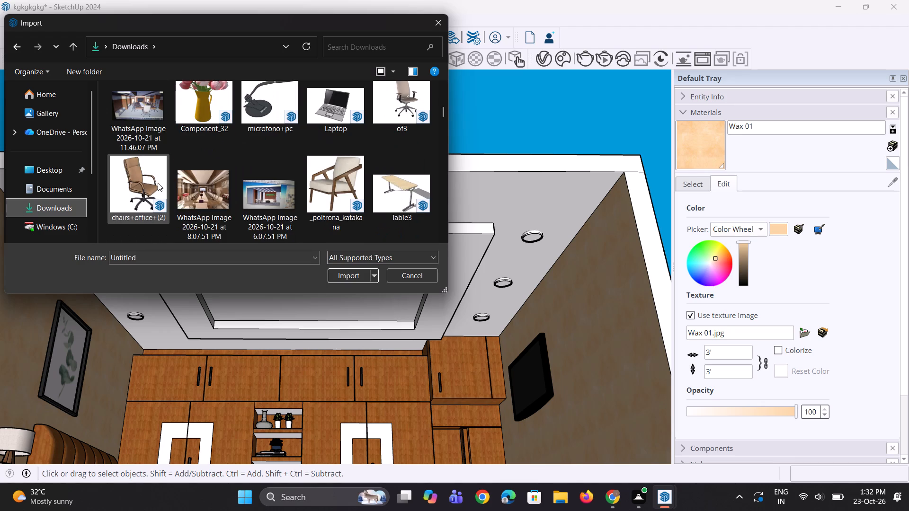
pyautogui.scroll(-3, 158, 183)
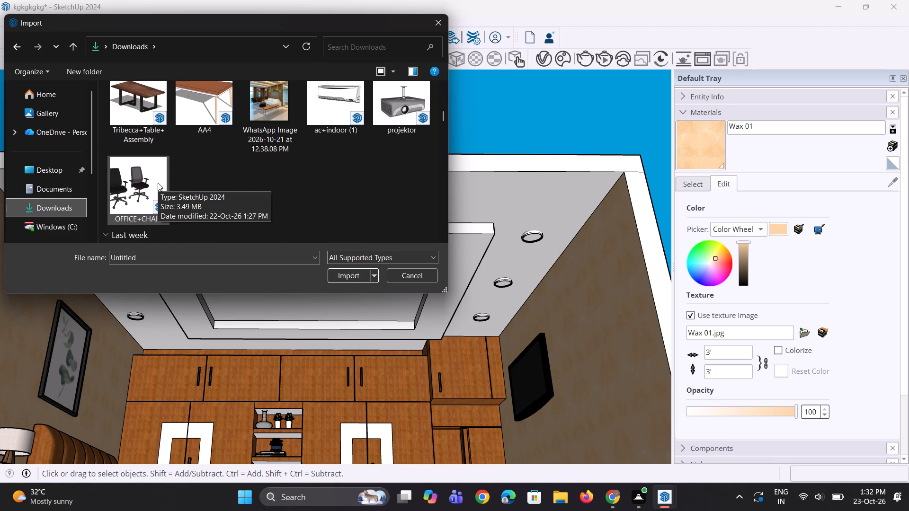
pyautogui.scroll(-7, 158, 183)
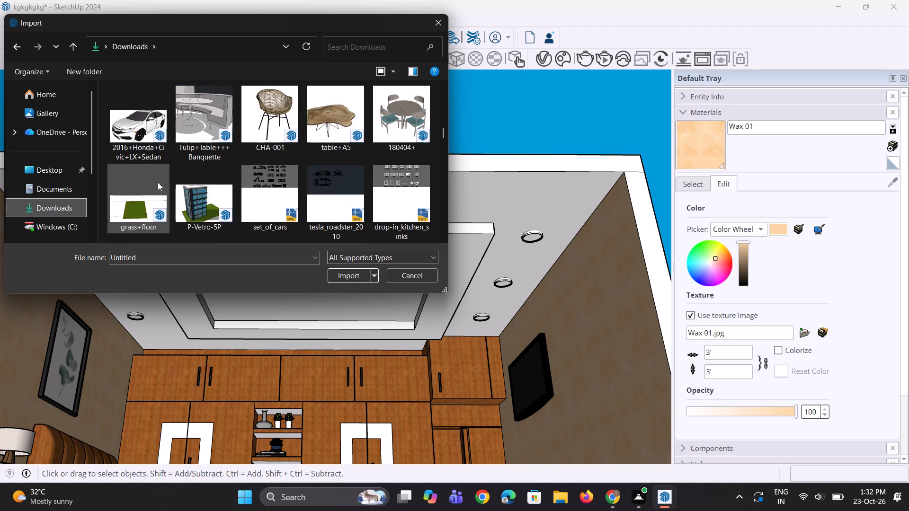
pyautogui.scroll(1, 158, 182)
pyautogui.scroll(-6, 158, 182)
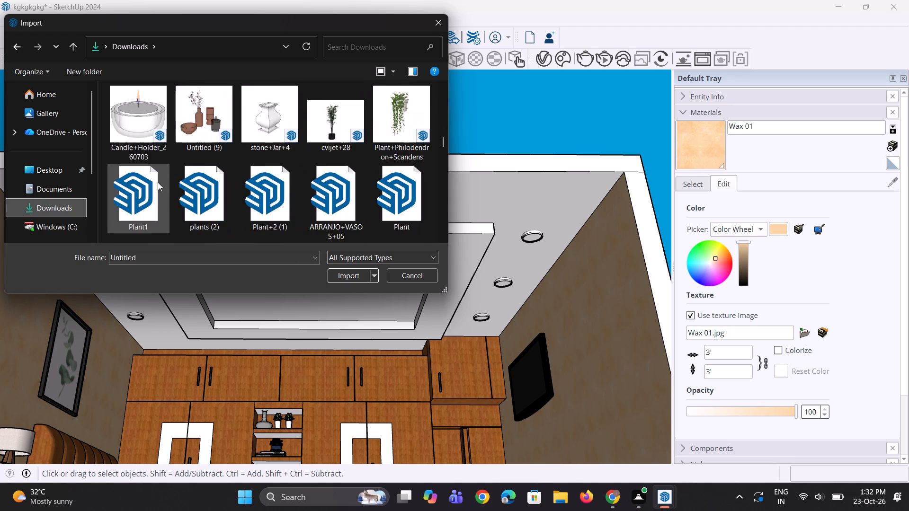
pyautogui.scroll(-3, 158, 182)
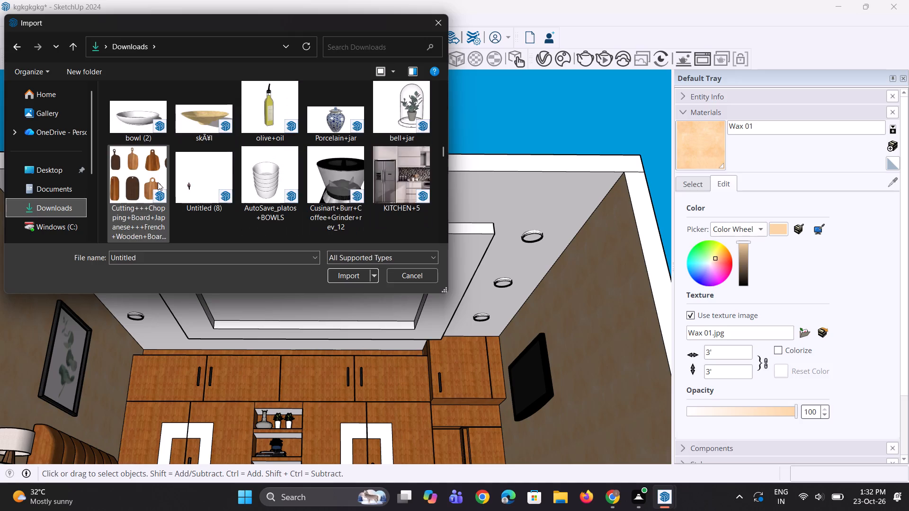
pyautogui.scroll(-3, 158, 182)
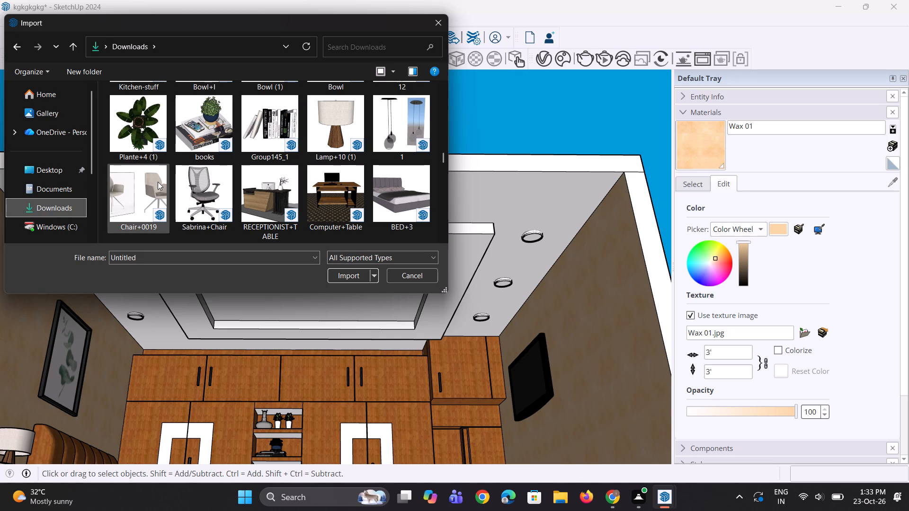
pyautogui.scroll(-1, 176, 184)
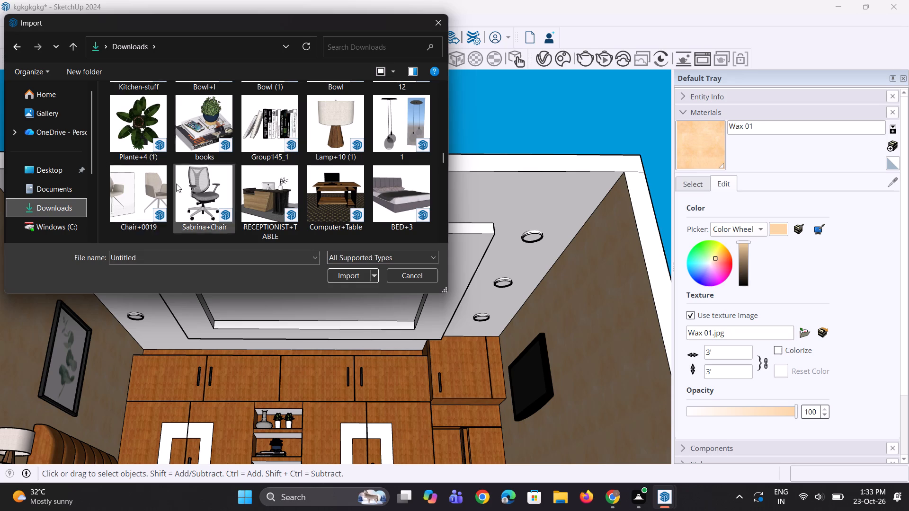
pyautogui.scroll(-2, 176, 184)
pyautogui.scroll(-2, 253, 196)
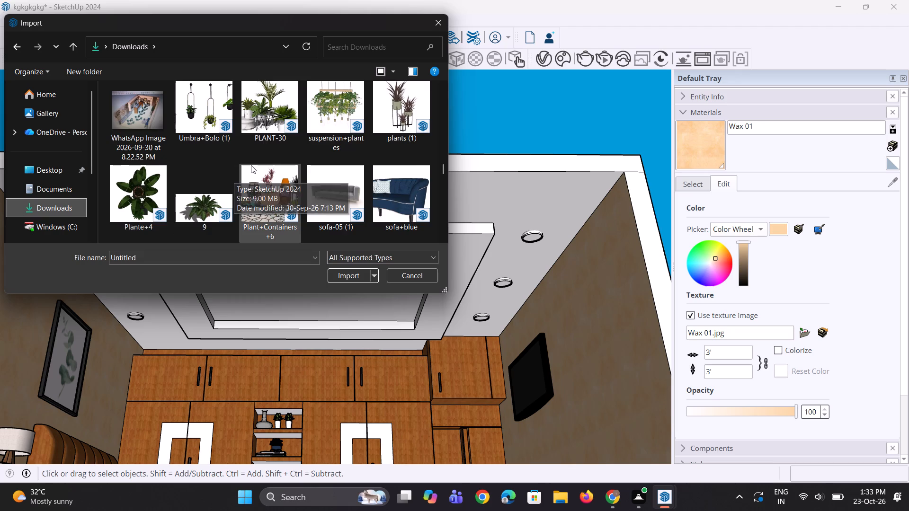
pyautogui.scroll(-5, 251, 165)
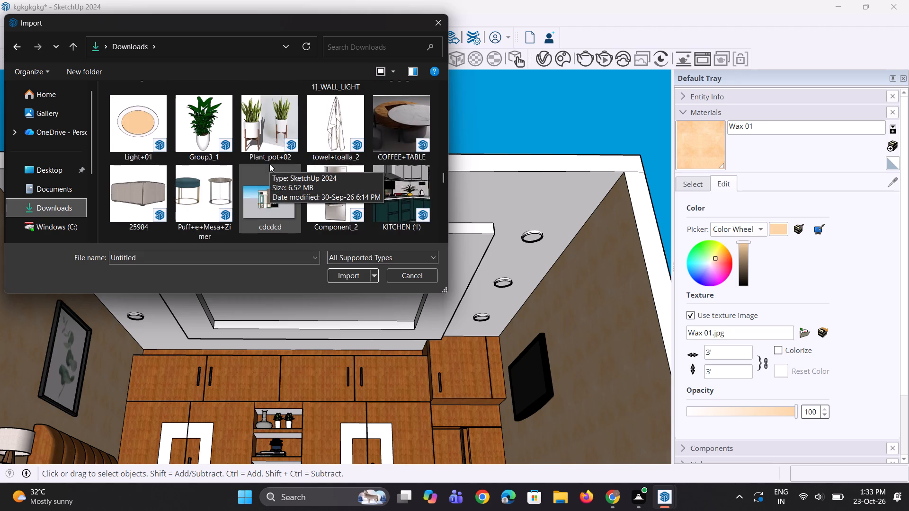
pyautogui.scroll(-1, 269, 164)
pyautogui.moveTo(207, 196); pyautogui.dragTo(375, 263)
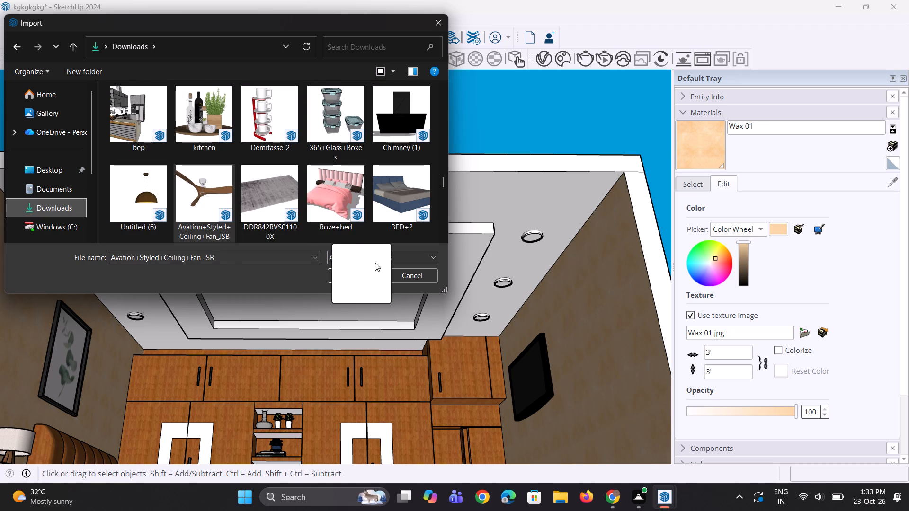
pyautogui.moveTo(375, 263); pyautogui.dragTo(457, 327)
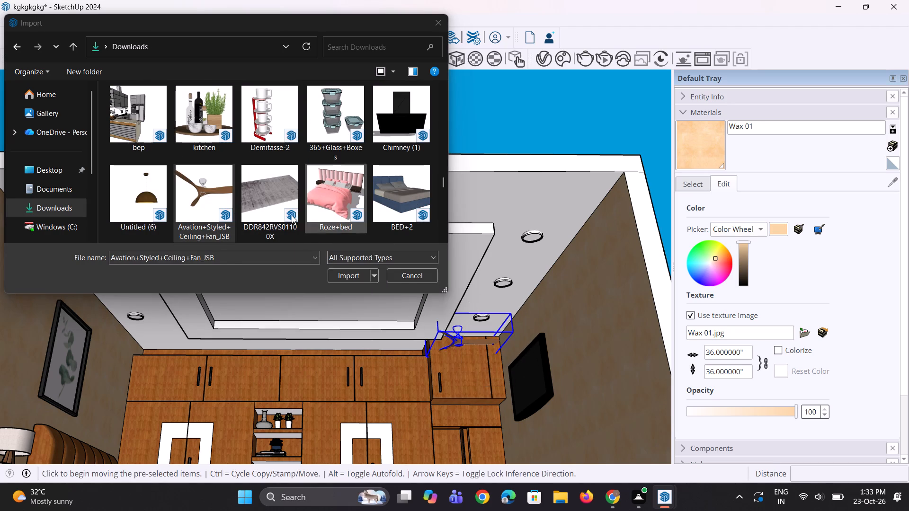
pyautogui.click(434, 25)
# Move the ceiling fan from the tall wardrobe into the middle of the recessed ceiling frame.
pyautogui.scroll(-2, 415, 170)
pyautogui.scroll(2, 426, 179)
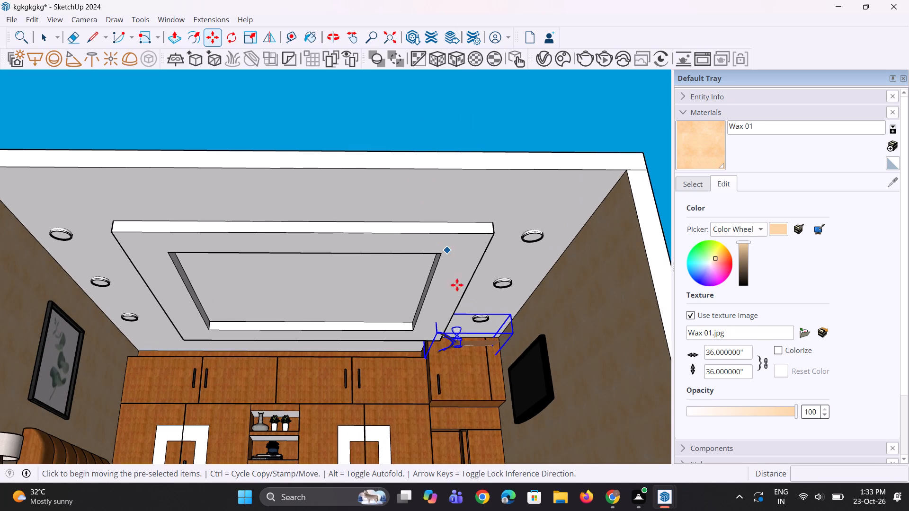
pyautogui.press('m')
pyautogui.moveTo(439, 317); pyautogui.dragTo(435, 318)
pyautogui.scroll(1, 271, 284)
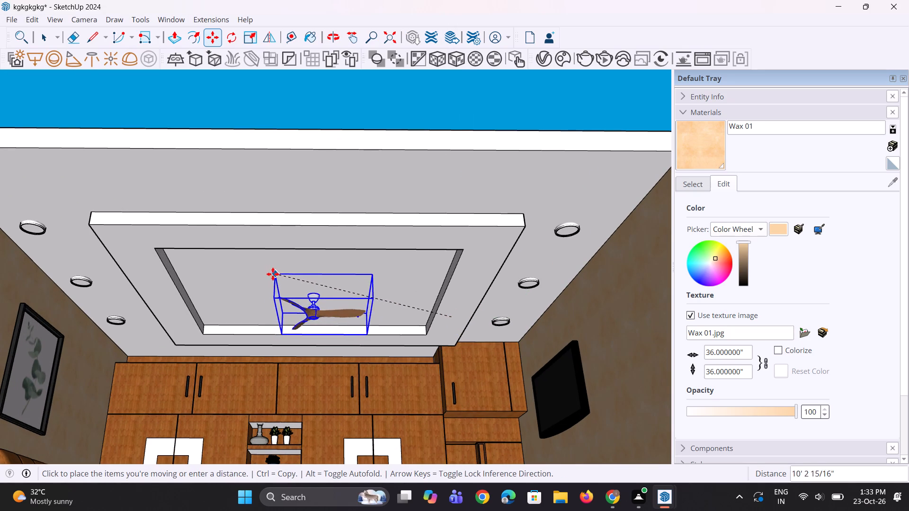
pyautogui.click(253, 271)
pyautogui.moveTo(340, 340); pyautogui.dragTo(319, 366, button='middle')
pyautogui.scroll(1, 320, 367)
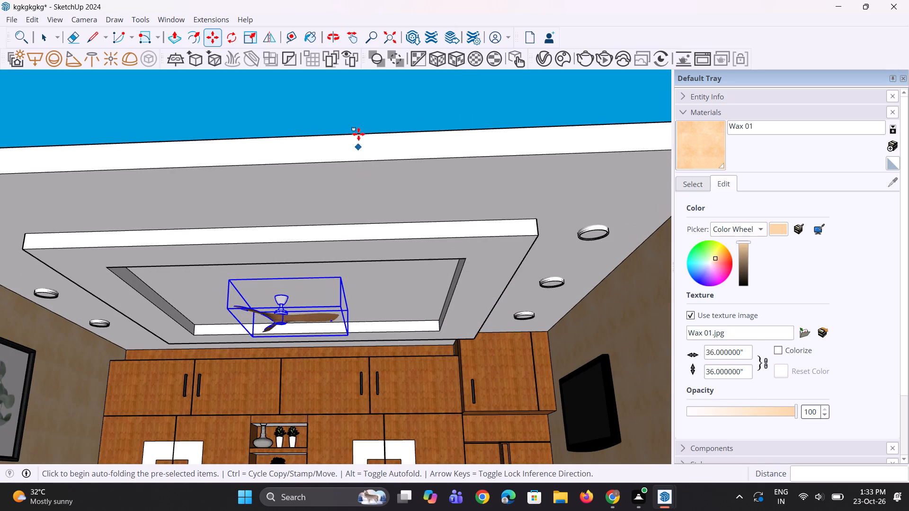
pyautogui.click(359, 132)
pyautogui.press('Escape')
pyautogui.press('space')
pyautogui.press('space')
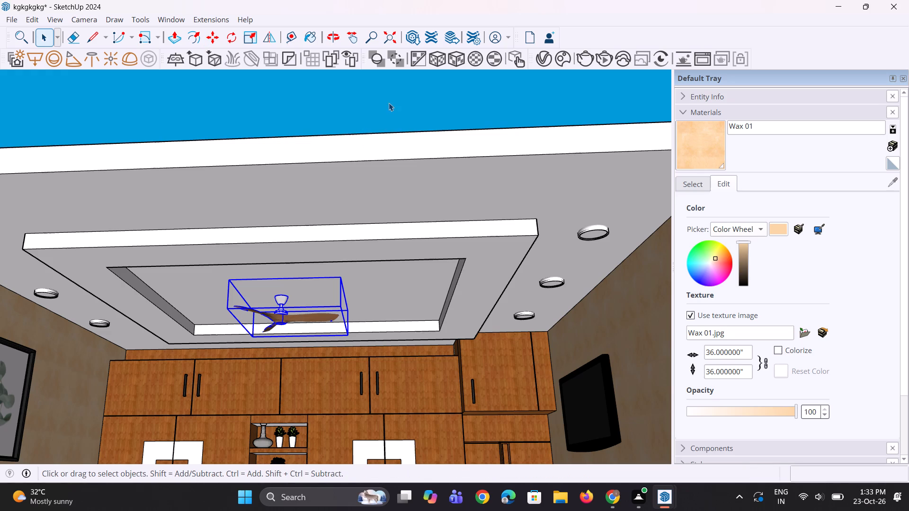
pyautogui.press('space')
pyautogui.doubleClick(389, 103)
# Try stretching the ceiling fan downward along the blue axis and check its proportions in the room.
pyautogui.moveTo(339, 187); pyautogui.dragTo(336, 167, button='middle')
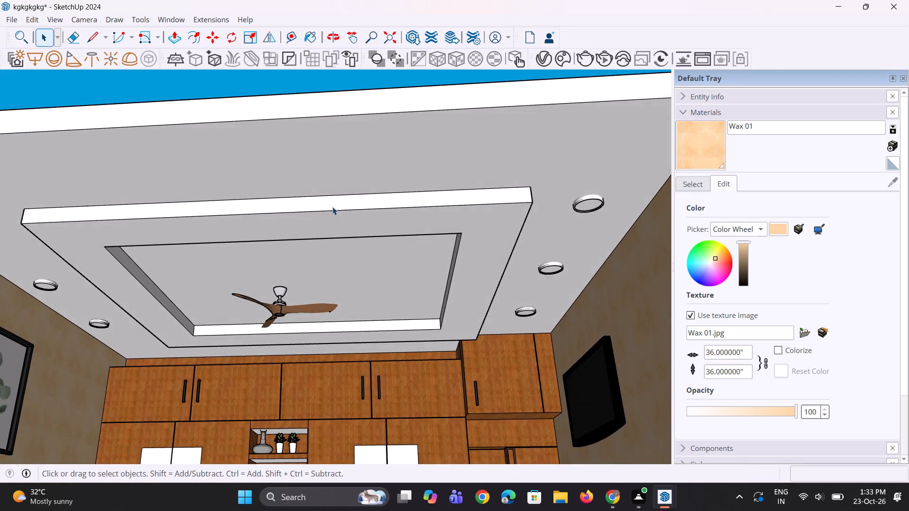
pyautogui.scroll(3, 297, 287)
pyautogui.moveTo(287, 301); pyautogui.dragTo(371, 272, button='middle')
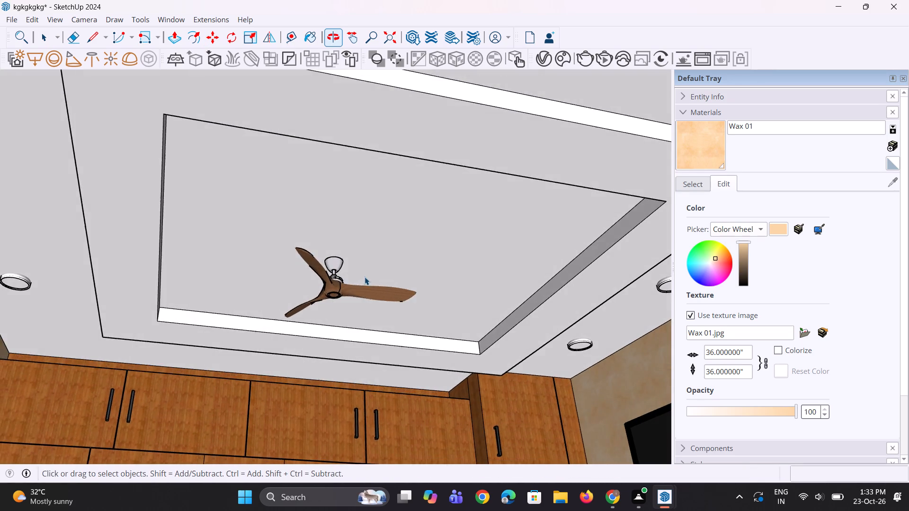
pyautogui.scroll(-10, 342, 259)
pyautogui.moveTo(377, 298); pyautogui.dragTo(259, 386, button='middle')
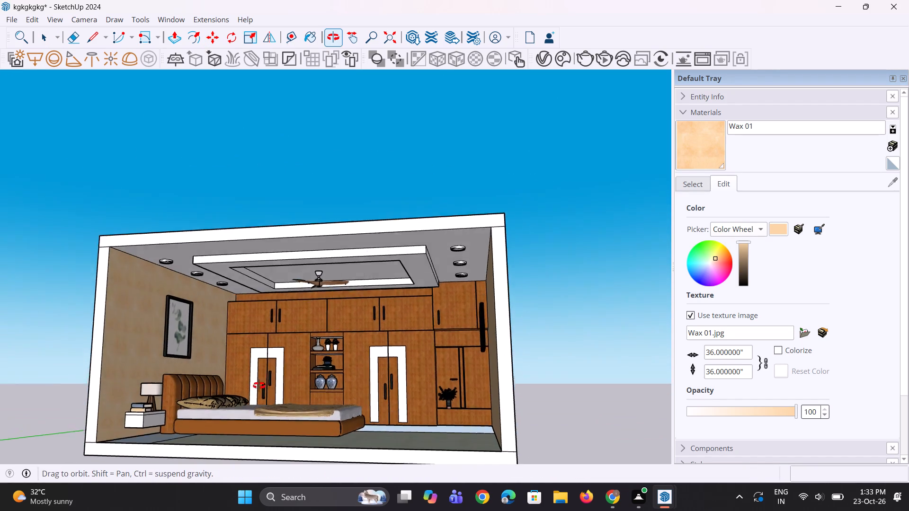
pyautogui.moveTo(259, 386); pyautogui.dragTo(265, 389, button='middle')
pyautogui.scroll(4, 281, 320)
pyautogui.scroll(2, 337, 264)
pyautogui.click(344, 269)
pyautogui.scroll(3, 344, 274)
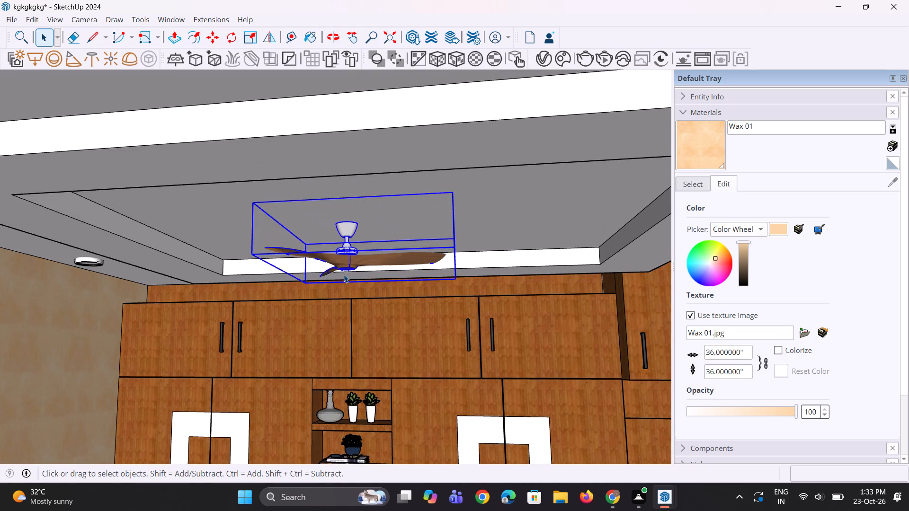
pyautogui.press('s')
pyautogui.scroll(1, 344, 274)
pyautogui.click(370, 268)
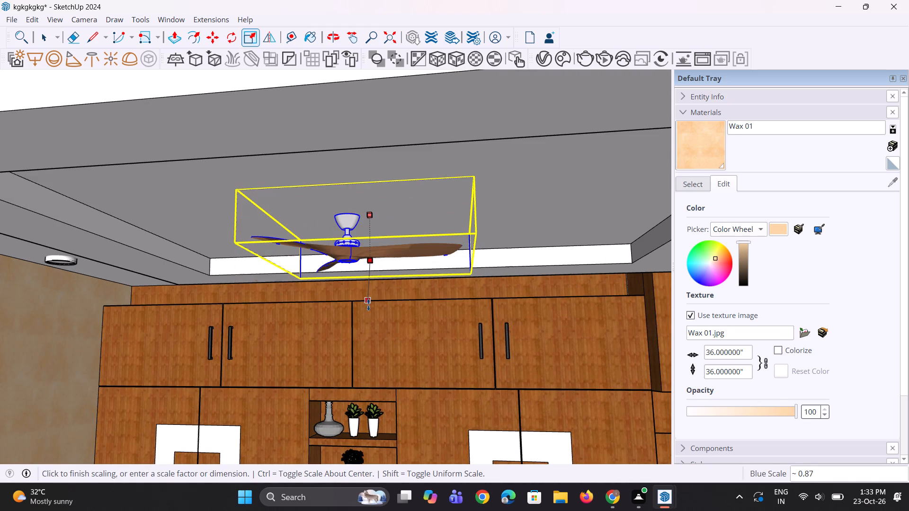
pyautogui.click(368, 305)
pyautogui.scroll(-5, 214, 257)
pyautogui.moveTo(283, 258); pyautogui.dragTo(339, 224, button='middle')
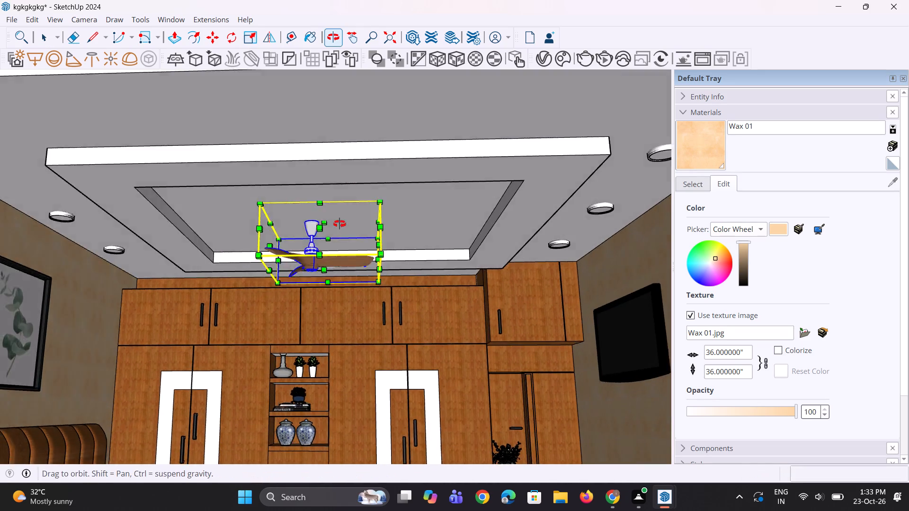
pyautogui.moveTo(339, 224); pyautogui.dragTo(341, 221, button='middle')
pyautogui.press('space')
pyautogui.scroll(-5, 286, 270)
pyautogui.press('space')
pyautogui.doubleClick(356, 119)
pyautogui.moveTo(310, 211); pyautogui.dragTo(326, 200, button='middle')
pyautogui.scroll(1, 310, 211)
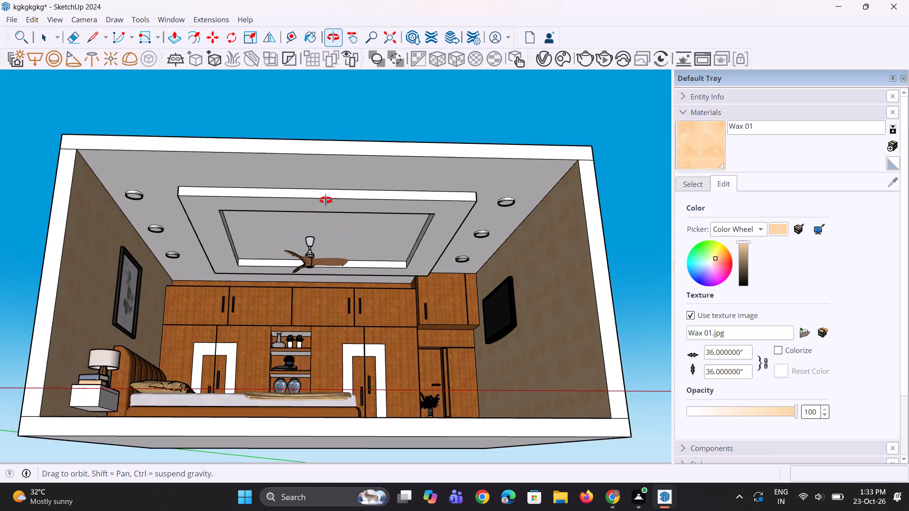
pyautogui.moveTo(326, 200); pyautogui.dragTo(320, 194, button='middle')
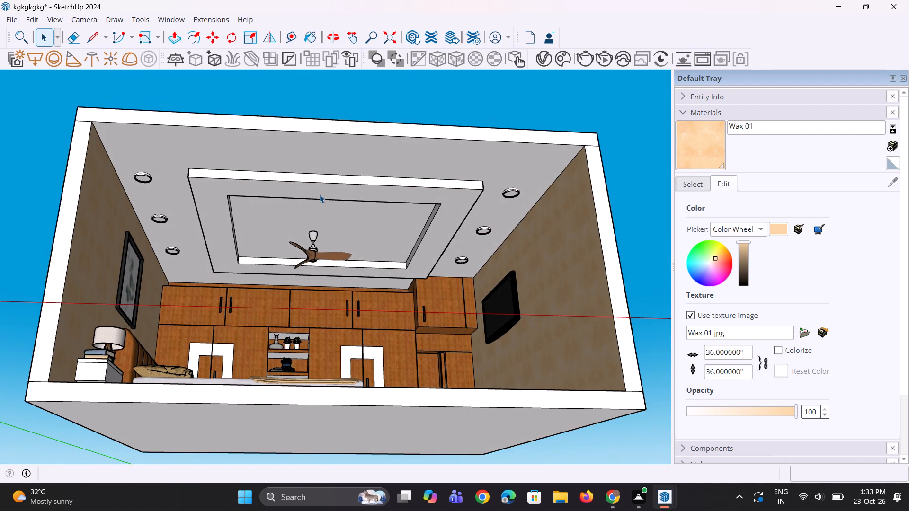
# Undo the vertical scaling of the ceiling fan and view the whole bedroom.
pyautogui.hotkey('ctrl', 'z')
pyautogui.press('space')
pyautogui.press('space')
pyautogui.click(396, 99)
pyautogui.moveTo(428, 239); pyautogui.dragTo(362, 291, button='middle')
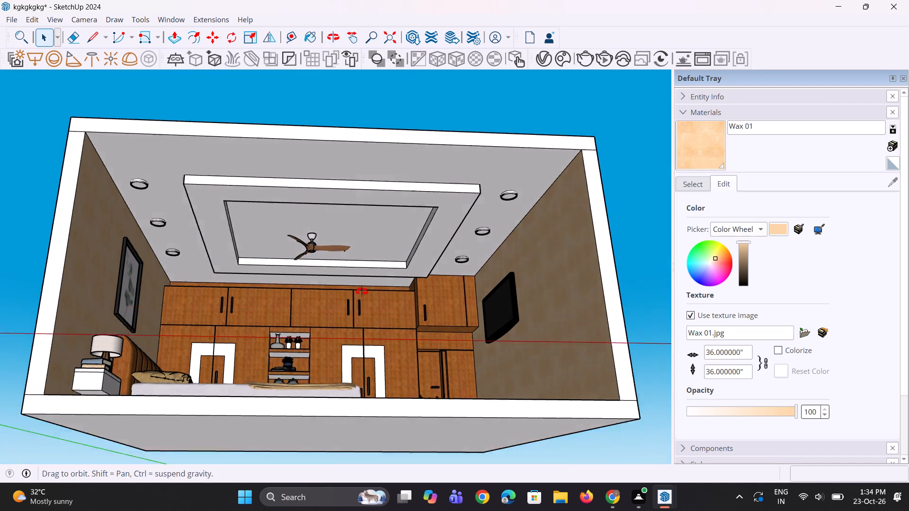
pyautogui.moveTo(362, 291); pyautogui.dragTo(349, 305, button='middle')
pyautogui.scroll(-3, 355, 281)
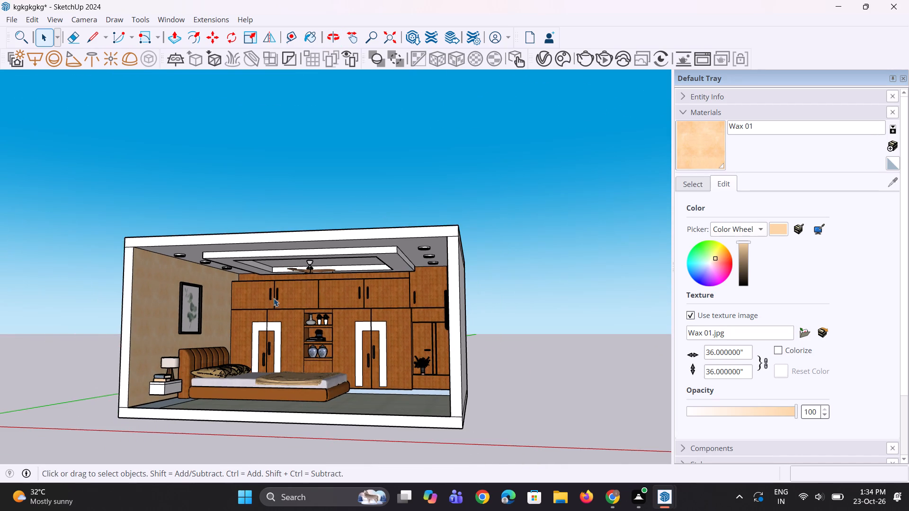
# Create a new generic V-Ray material with a pale yellow diffuse colour of about R 0.937, G 0.913, B 0.647.
pyautogui.scroll(6, 205, 288)
pyautogui.moveTo(235, 291); pyautogui.dragTo(258, 268, button='middle')
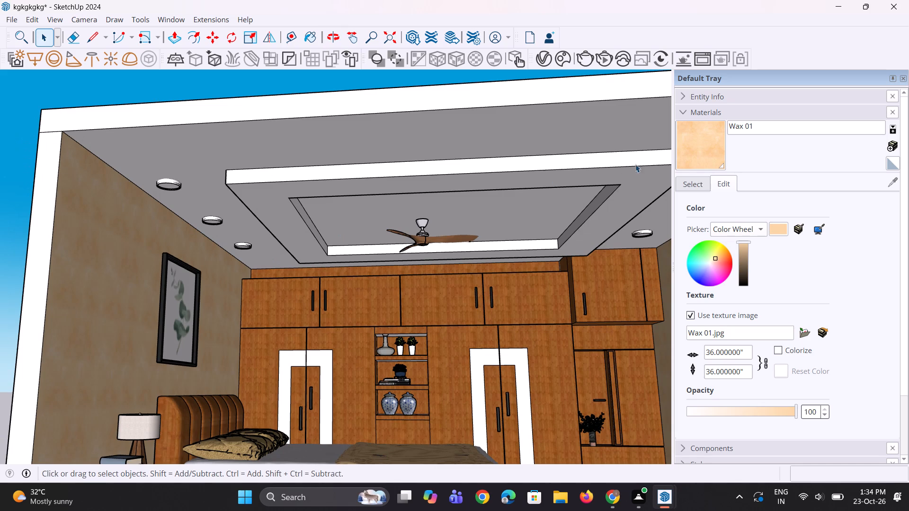
pyautogui.click(542, 55)
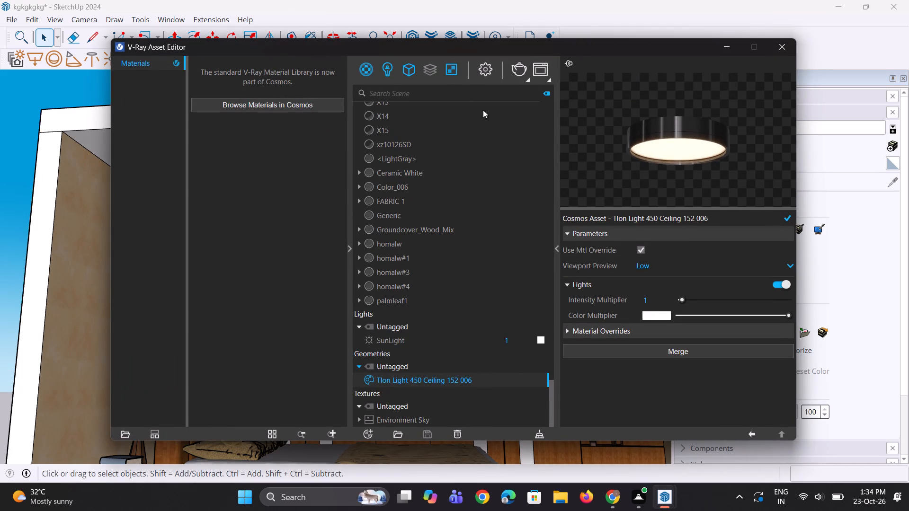
pyautogui.rightClick(369, 67)
pyautogui.click(385, 93)
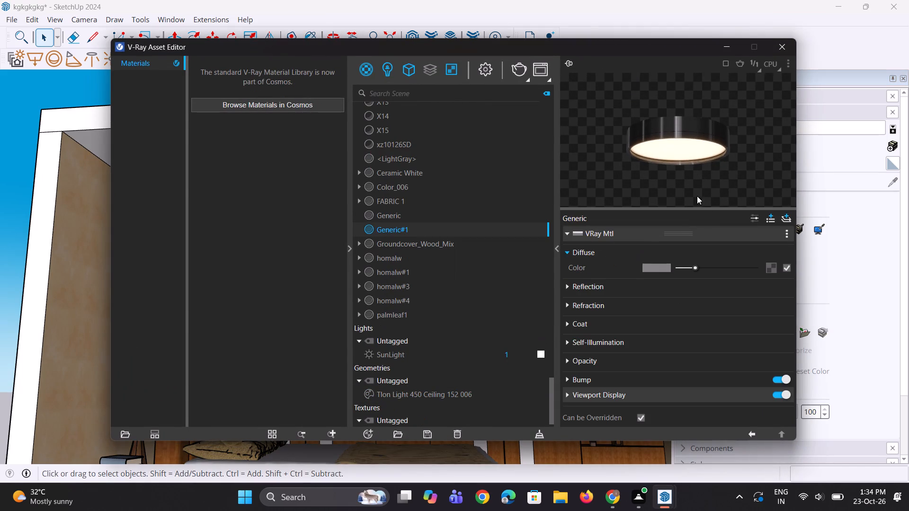
pyautogui.click(654, 272)
pyautogui.click(656, 266)
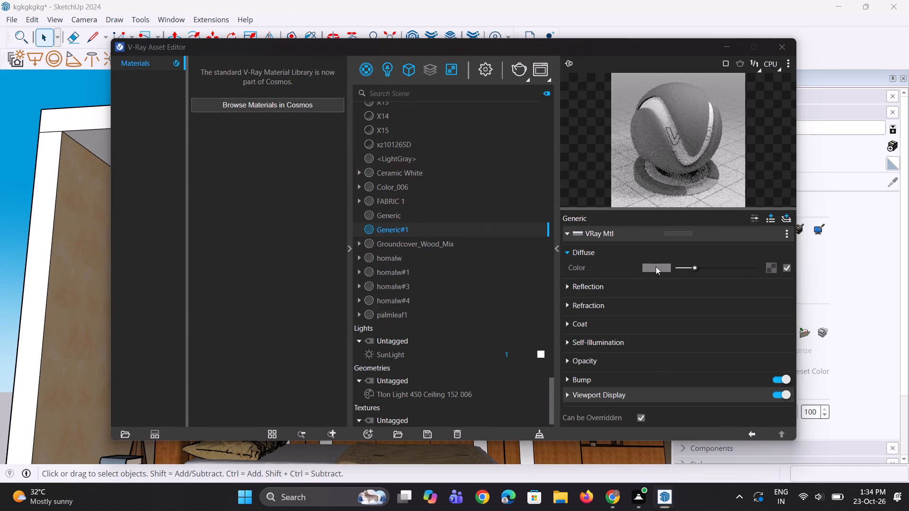
pyautogui.click(379, 333)
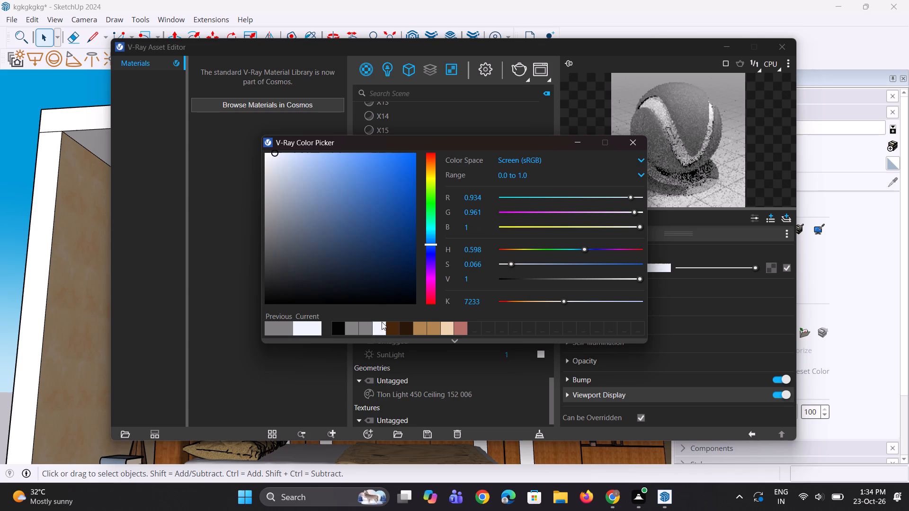
pyautogui.click(428, 176)
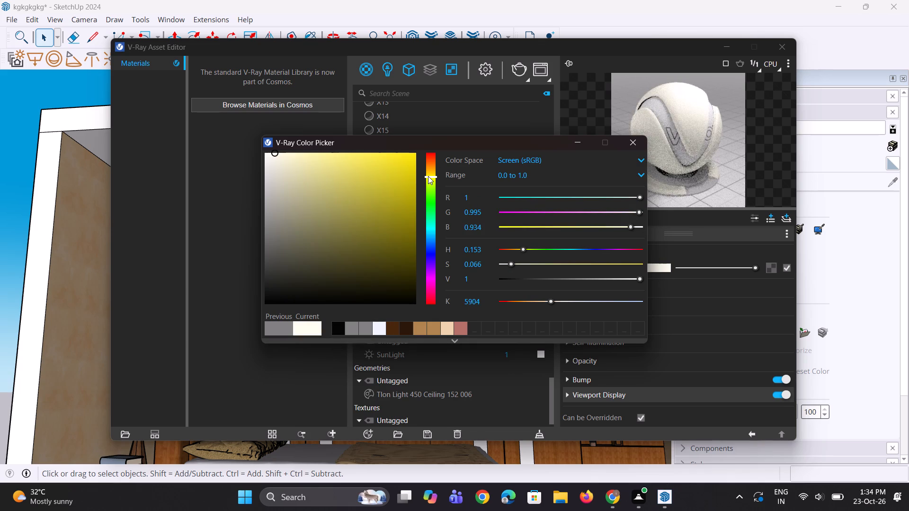
pyautogui.moveTo(354, 179); pyautogui.dragTo(306, 160)
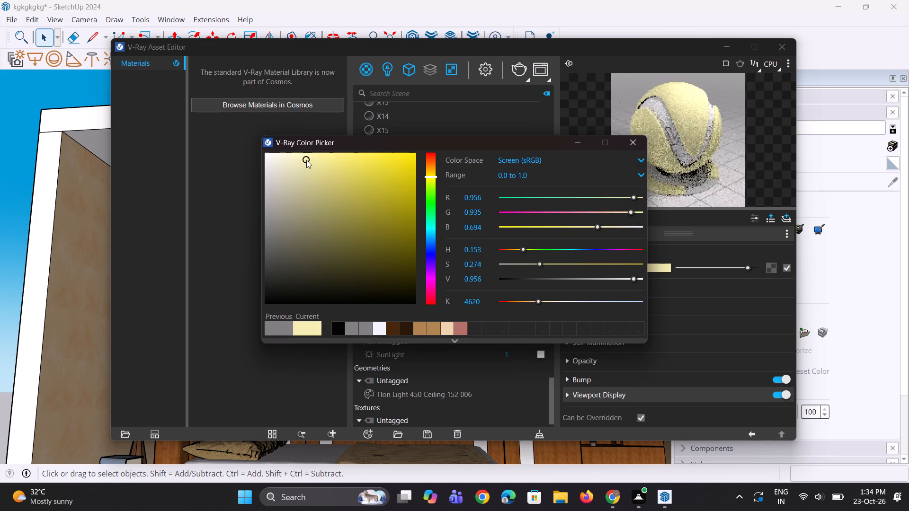
pyautogui.click(308, 160)
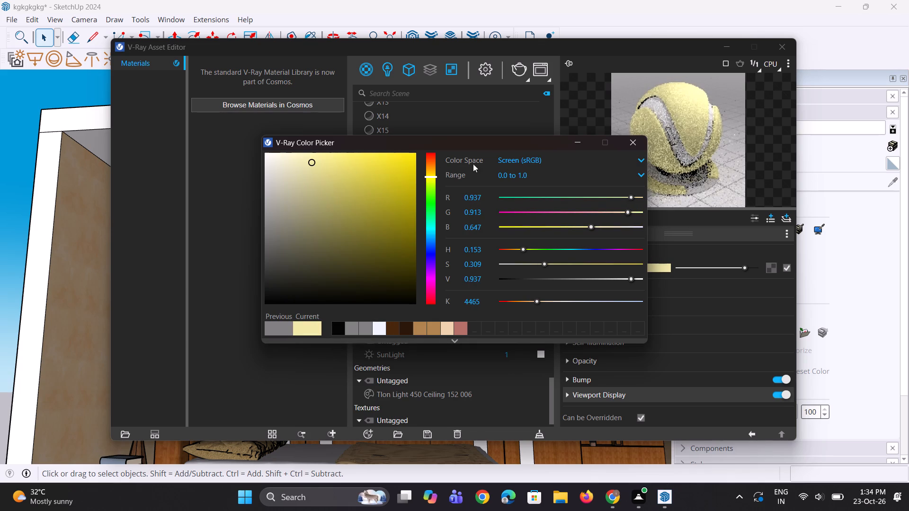
pyautogui.click(578, 147)
# Give the pale yellow material a dark grey reflection colour and a reflection glossiness of 0.95.
pyautogui.click(634, 278)
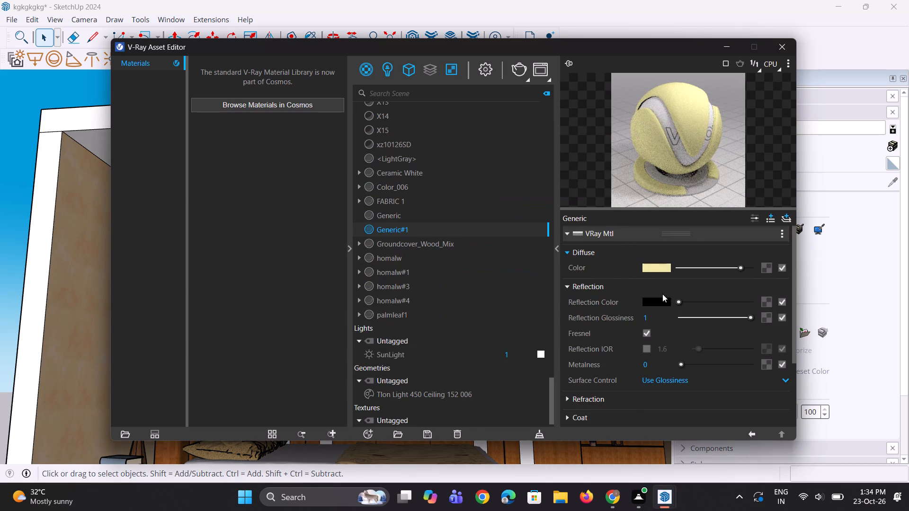
pyautogui.click(687, 302)
pyautogui.moveTo(661, 316); pyautogui.dragTo(637, 323)
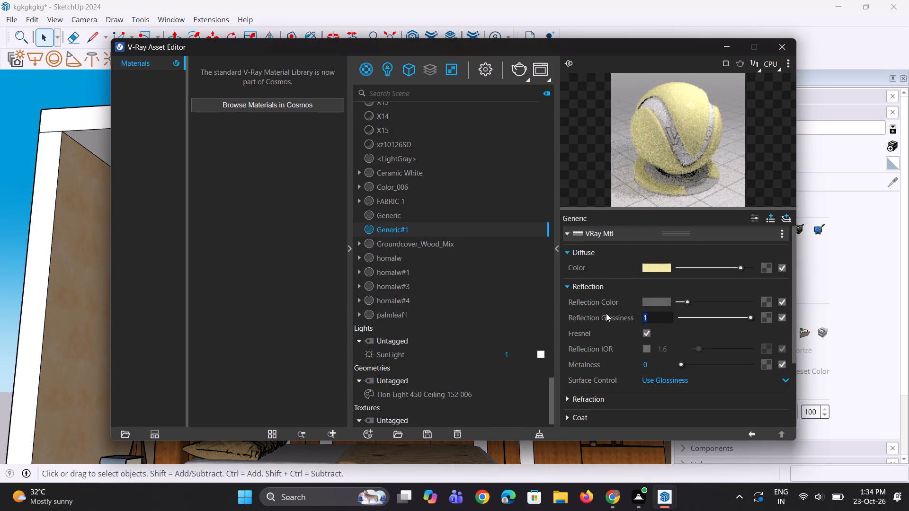
pyautogui.write('0.95')
pyautogui.press('Return')
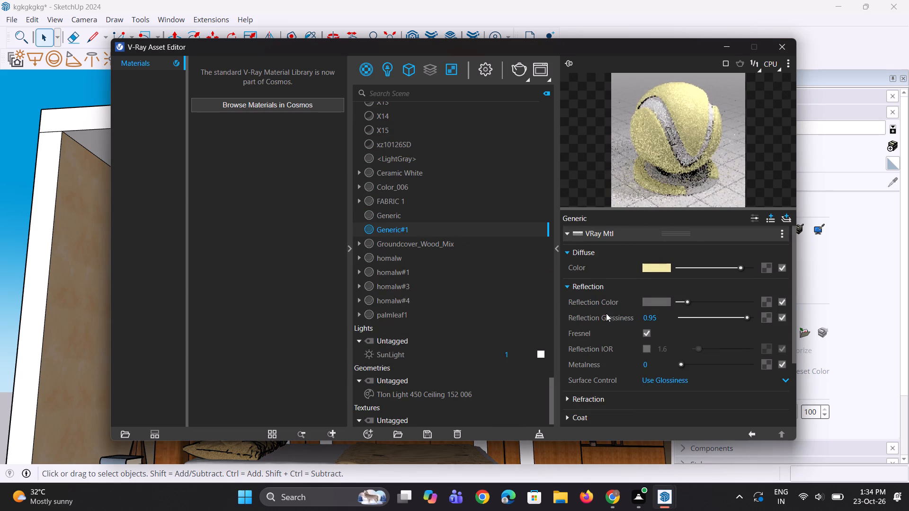
pyautogui.click(679, 135)
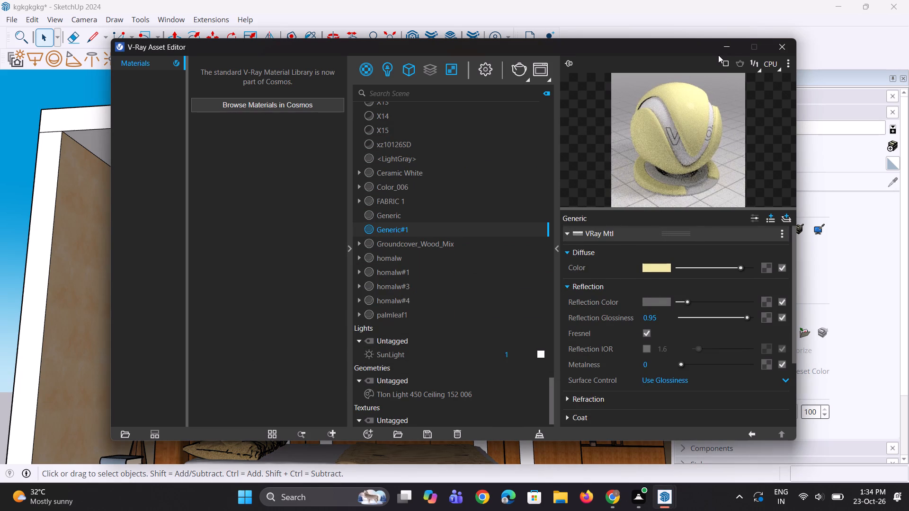
pyautogui.click(718, 54)
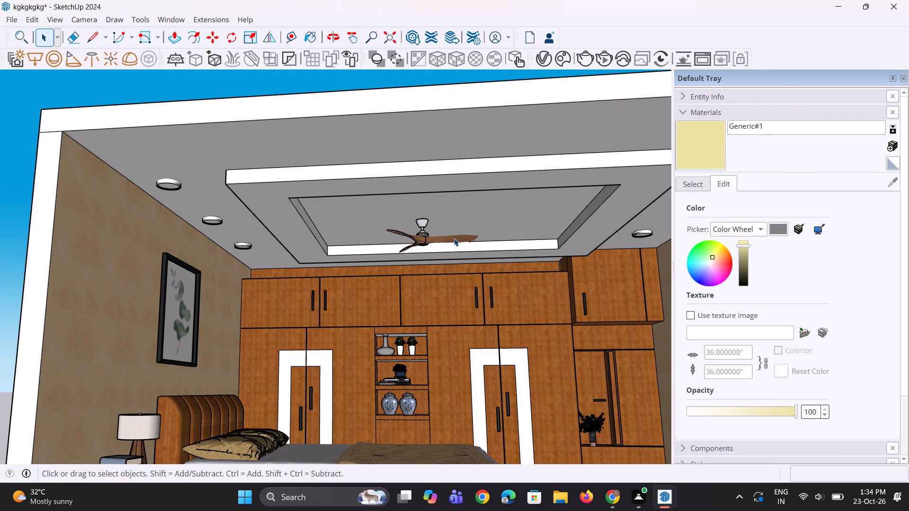
# Paint the dropped ceiling frame, its inner recess faces and the surrounding ceiling with the pale yellow Generic#1 material.
pyautogui.click(704, 136)
pyautogui.click(610, 158)
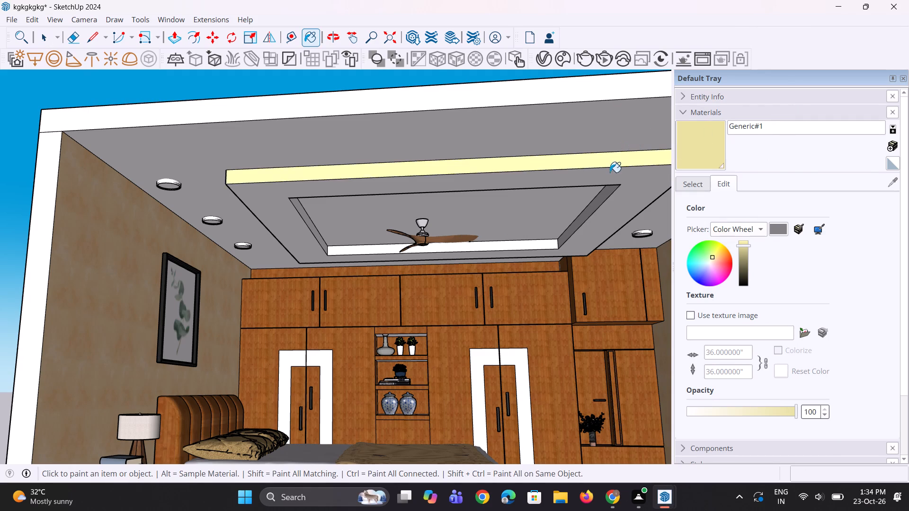
pyautogui.scroll(2, 610, 173)
pyautogui.click(614, 178)
pyautogui.click(594, 204)
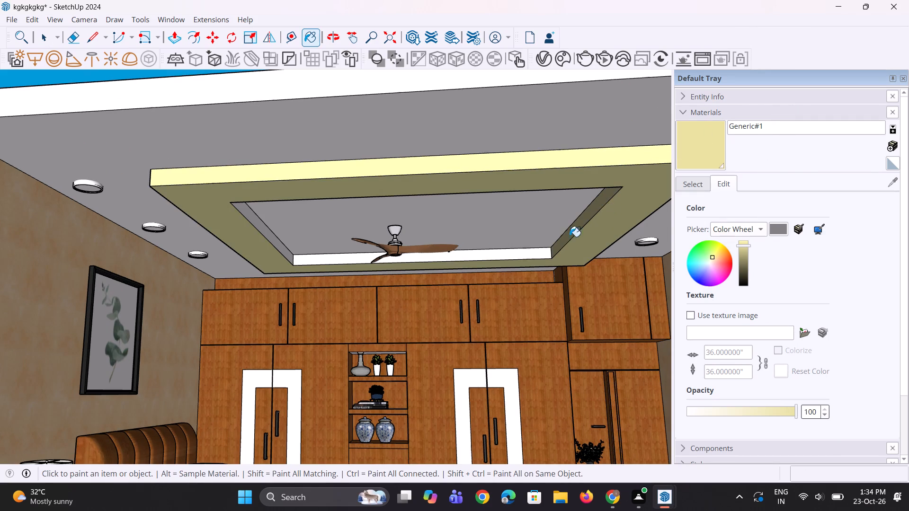
pyautogui.scroll(3, 551, 252)
pyautogui.click(533, 252)
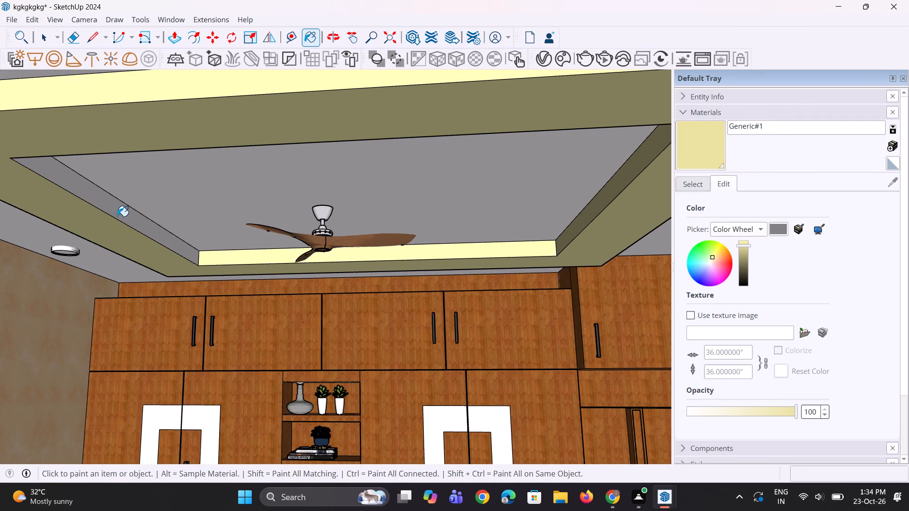
pyautogui.click(122, 214)
pyautogui.click(182, 202)
pyautogui.scroll(-10, 385, 210)
pyautogui.scroll(1, 389, 207)
pyautogui.moveTo(391, 205); pyautogui.dragTo(410, 152, button='middle')
pyautogui.click(431, 91)
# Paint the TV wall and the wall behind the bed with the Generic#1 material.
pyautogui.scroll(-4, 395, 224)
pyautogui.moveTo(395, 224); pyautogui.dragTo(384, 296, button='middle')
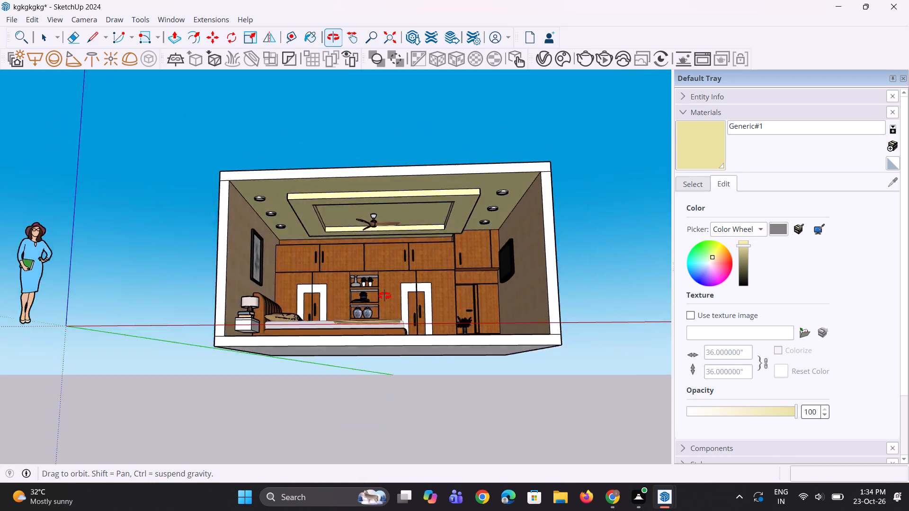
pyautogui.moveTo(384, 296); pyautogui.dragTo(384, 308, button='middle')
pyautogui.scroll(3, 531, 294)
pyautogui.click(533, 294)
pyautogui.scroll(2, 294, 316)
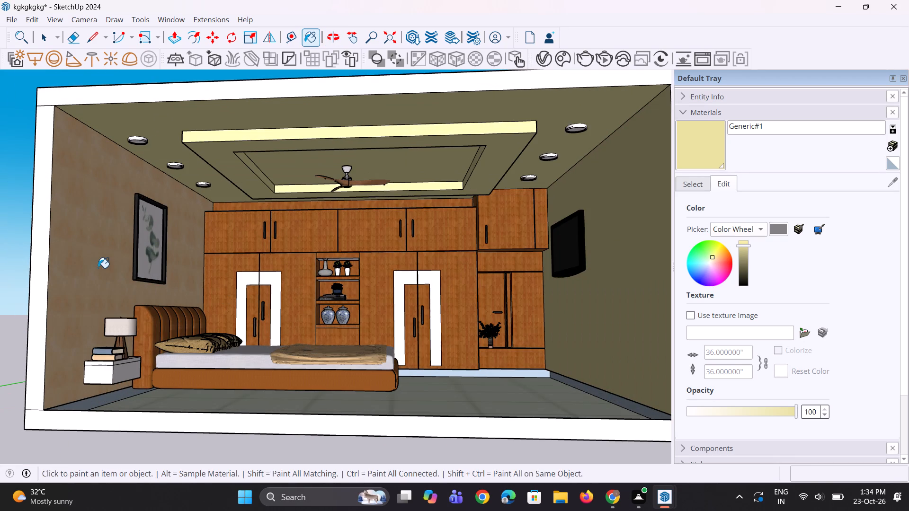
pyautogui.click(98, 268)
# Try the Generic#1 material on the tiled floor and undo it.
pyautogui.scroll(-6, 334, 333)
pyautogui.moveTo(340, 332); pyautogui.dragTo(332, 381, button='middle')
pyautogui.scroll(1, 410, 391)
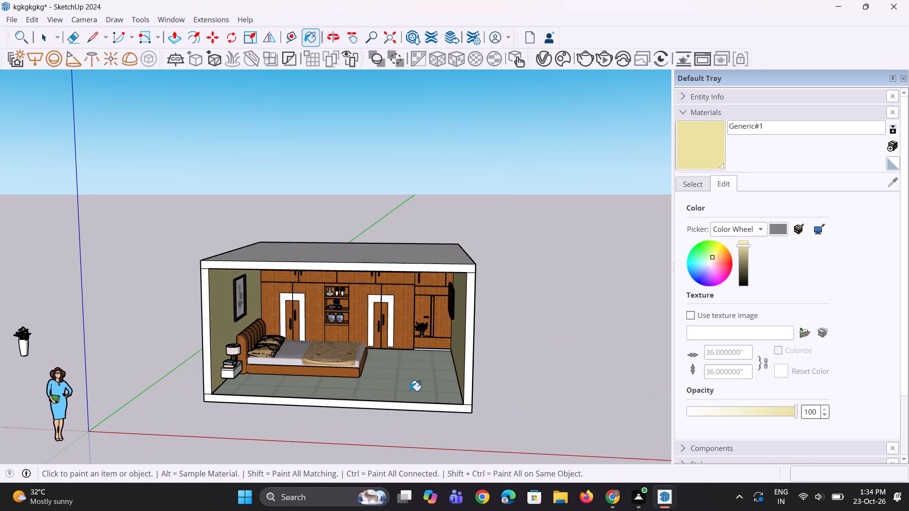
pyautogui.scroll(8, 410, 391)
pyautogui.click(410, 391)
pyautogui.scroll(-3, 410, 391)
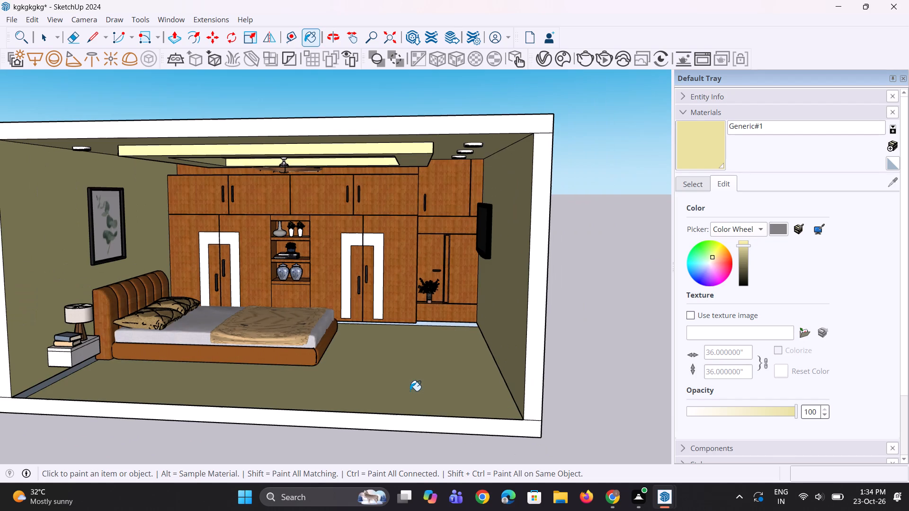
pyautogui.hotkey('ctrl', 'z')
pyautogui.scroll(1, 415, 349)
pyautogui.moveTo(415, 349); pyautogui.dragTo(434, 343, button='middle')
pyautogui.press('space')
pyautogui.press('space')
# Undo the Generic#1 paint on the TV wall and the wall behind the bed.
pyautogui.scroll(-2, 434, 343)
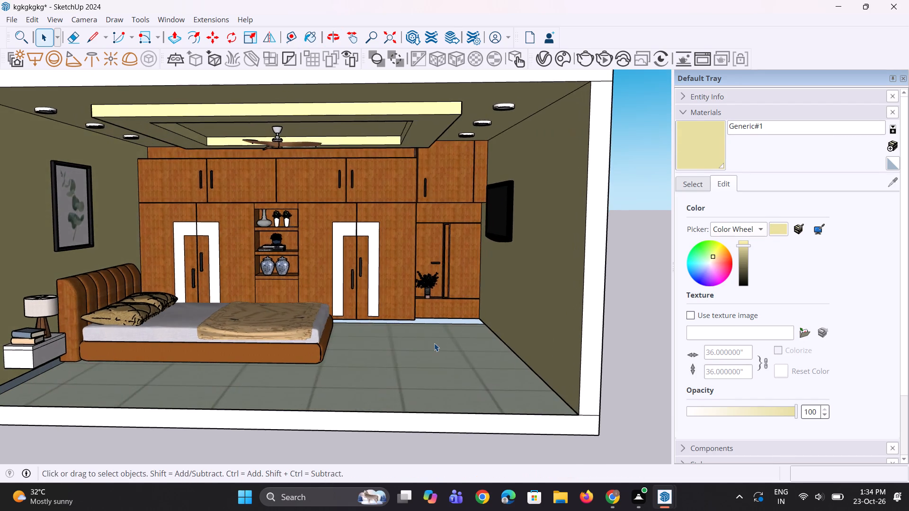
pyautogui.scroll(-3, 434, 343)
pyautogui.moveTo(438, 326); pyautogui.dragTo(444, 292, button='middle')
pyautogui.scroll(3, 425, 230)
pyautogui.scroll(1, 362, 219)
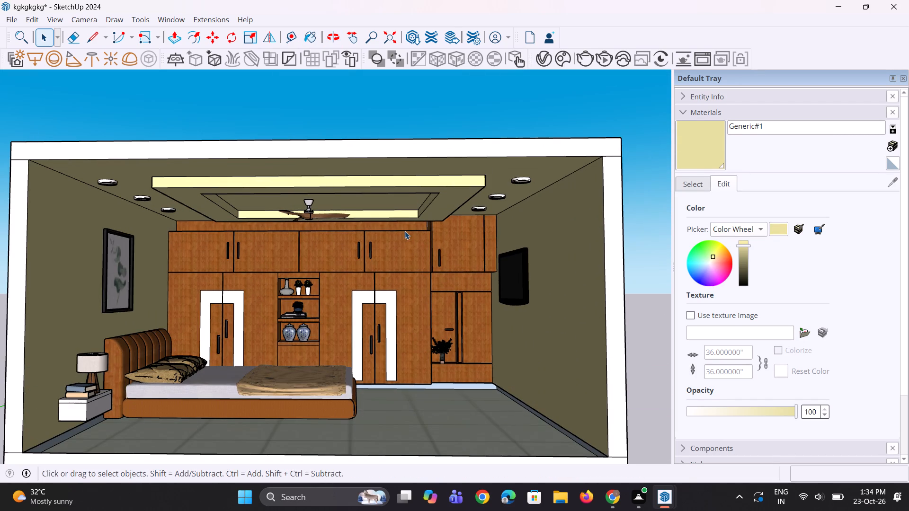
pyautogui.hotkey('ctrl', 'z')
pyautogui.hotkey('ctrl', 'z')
# Apply the Generic#1 material to the TV wall and the wall behind the bed again.
pyautogui.click(709, 142)
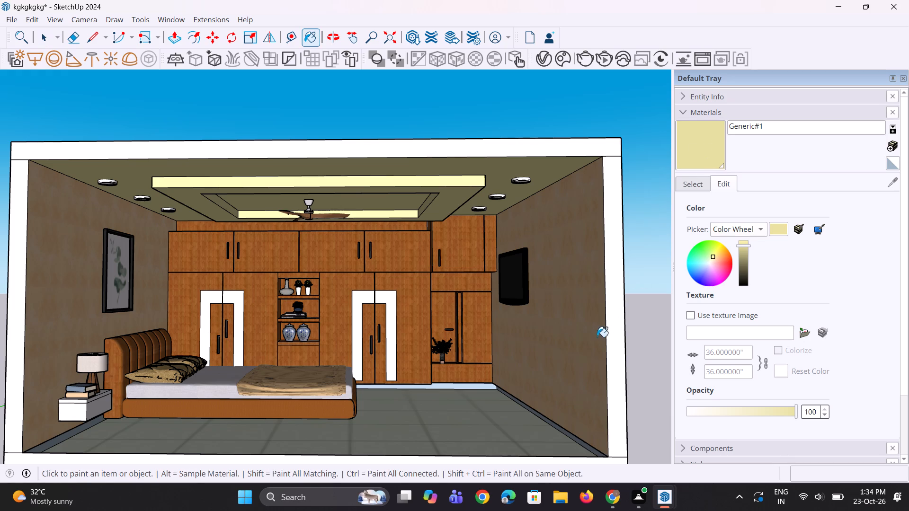
pyautogui.click(595, 337)
pyautogui.scroll(1, 323, 335)
pyautogui.click(46, 273)
pyautogui.scroll(-4, 254, 268)
pyautogui.moveTo(273, 262); pyautogui.dragTo(280, 265, button='middle')
pyautogui.scroll(3, 236, 283)
pyautogui.moveTo(235, 284); pyautogui.dragTo(233, 277, button='middle')
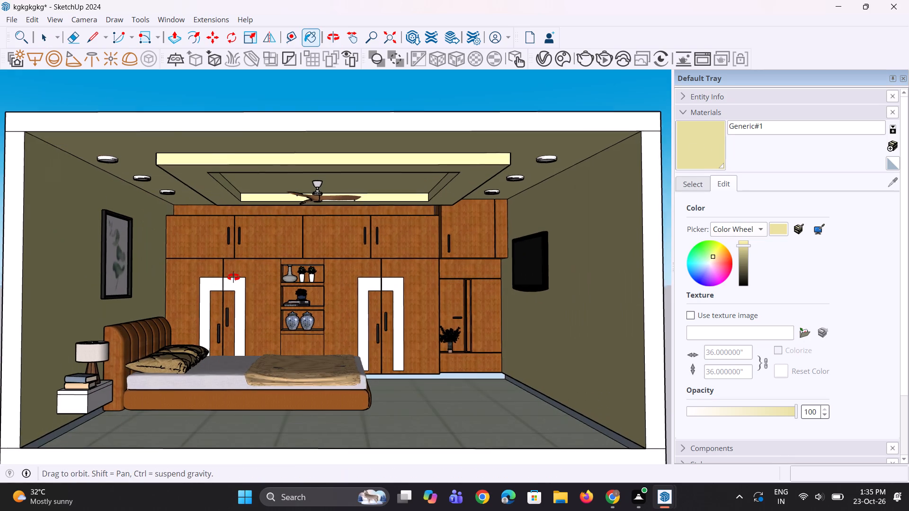
pyautogui.moveTo(233, 277); pyautogui.dragTo(234, 269, button='middle')
pyautogui.scroll(1, 213, 266)
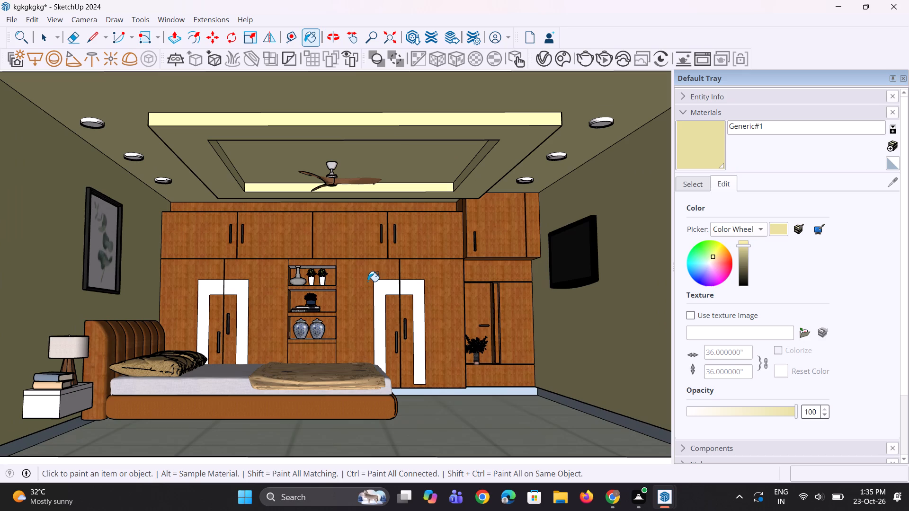
pyautogui.press('Escape')
# Examine the whole bedroom with its painted walls and ceiling from the open front.
pyautogui.scroll(-2, 491, 337)
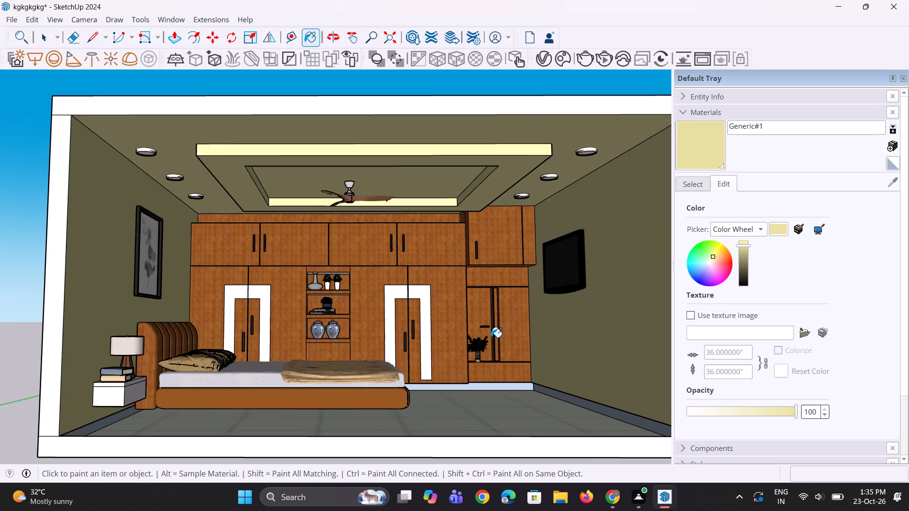
pyautogui.scroll(-2, 337, 300)
pyautogui.scroll(-1, 376, 306)
pyautogui.scroll(2, 375, 306)
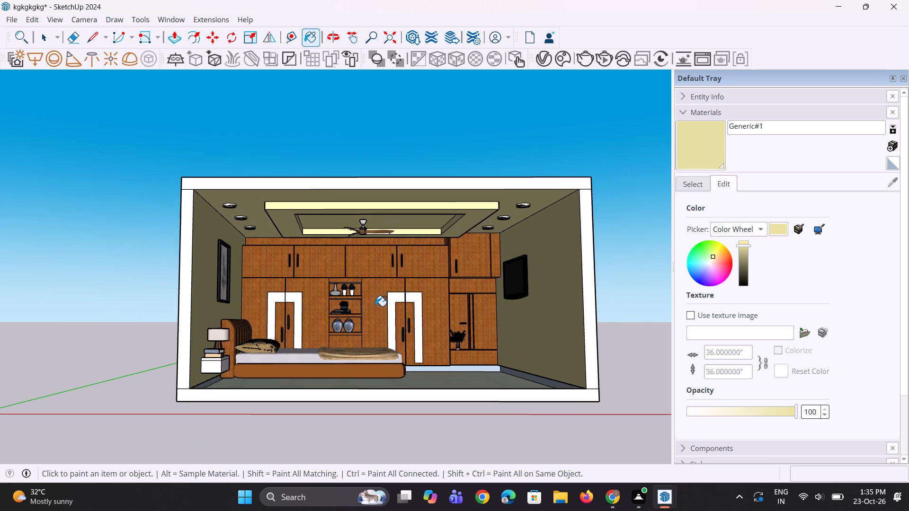
pyautogui.scroll(-2, 308, 306)
pyautogui.scroll(-2, 350, 331)
pyautogui.scroll(2, 417, 333)
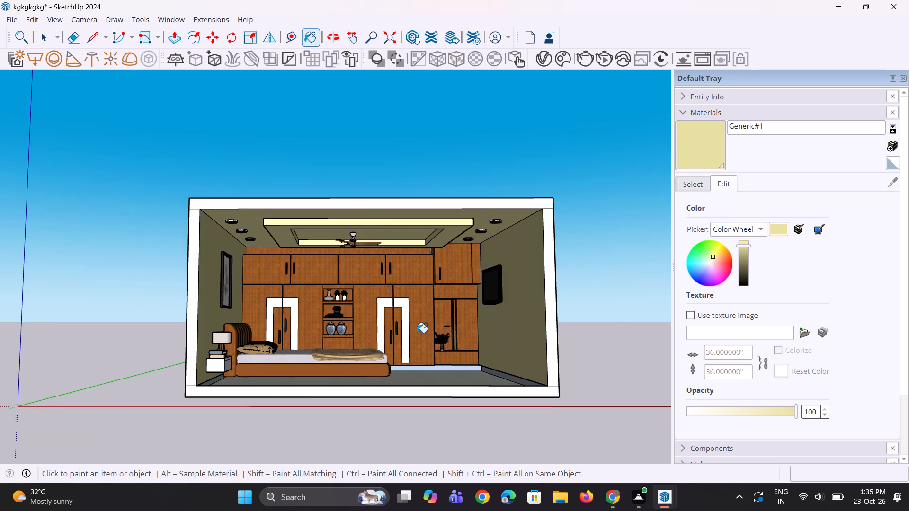
pyautogui.scroll(2, 417, 333)
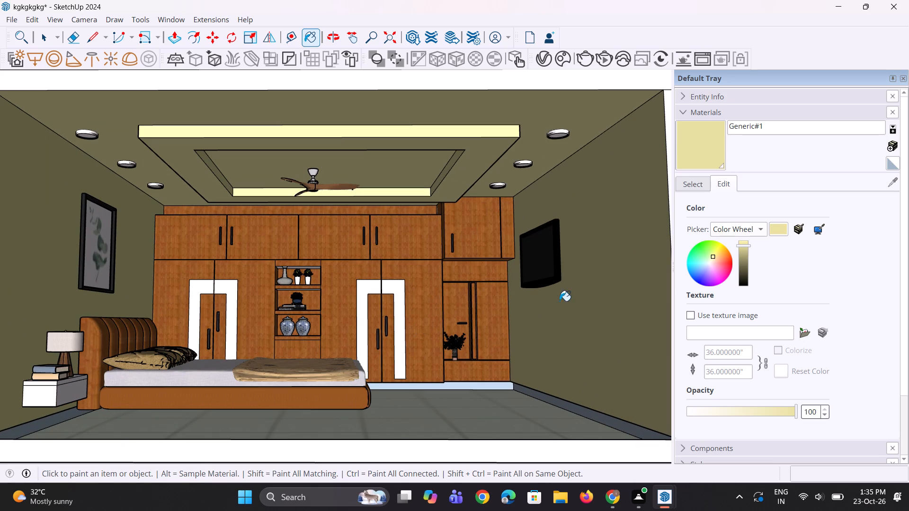
# Paint the plinth strip beneath the wardrobes with the Generic#1 material.
pyautogui.click(681, 157)
pyautogui.scroll(2, 531, 384)
pyautogui.click(489, 384)
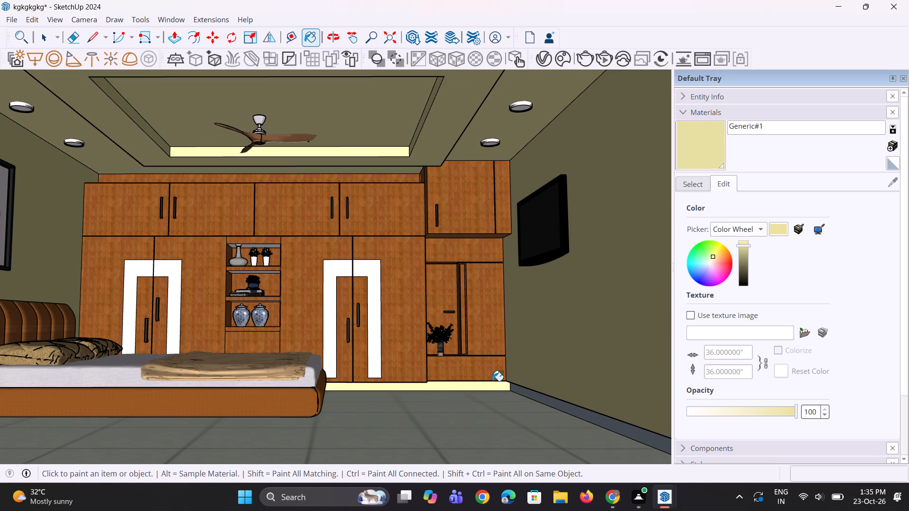
# Export the framed bedroom view as a 2D PNG image named kgkgkgkg in the Documents folder.
pyautogui.scroll(-4, 512, 376)
pyautogui.scroll(2, 520, 368)
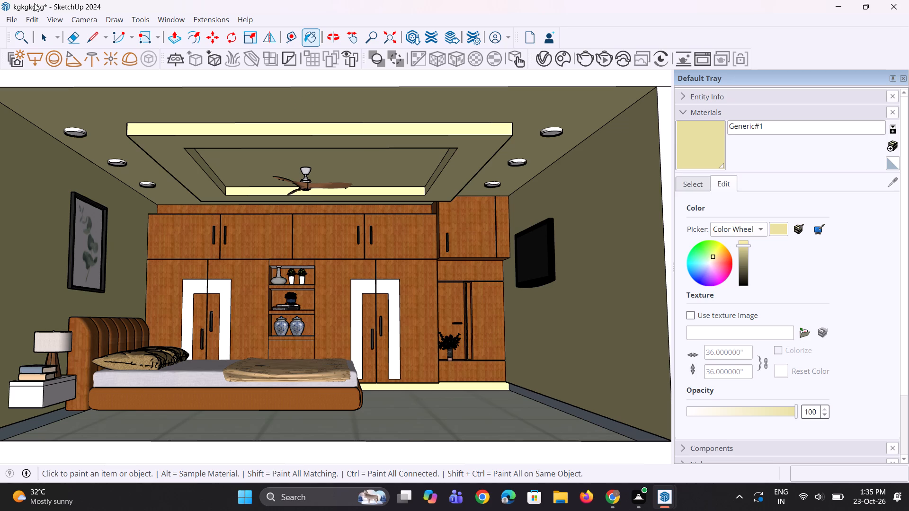
pyautogui.click(13, 18)
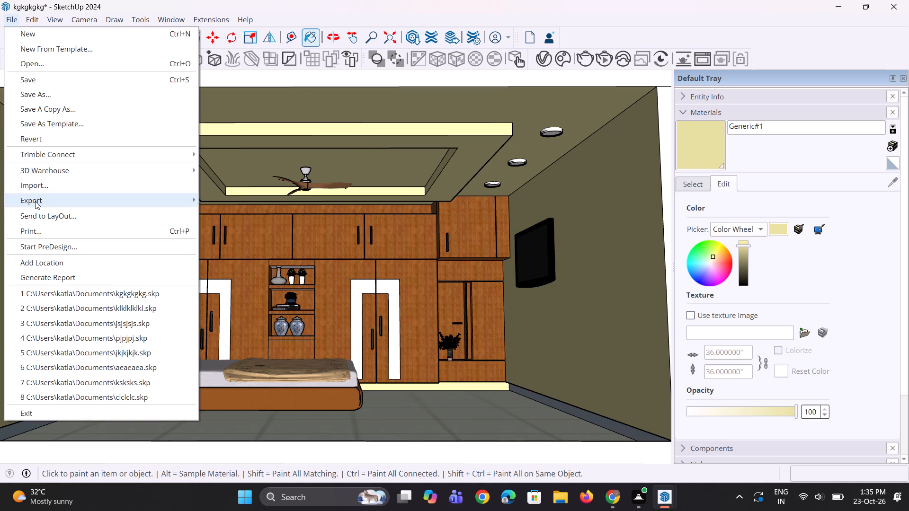
pyautogui.click(35, 201)
pyautogui.click(222, 221)
pyautogui.hotkey('ctrl', 's')
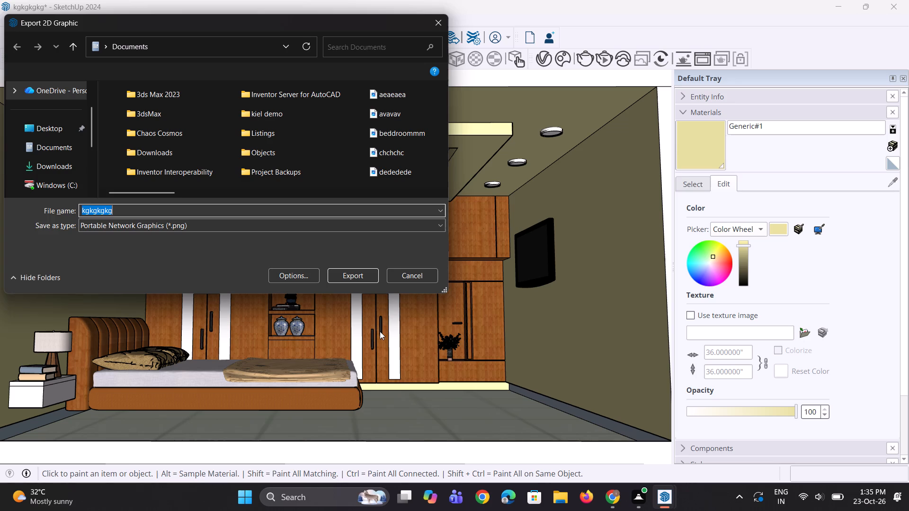
pyautogui.click(359, 272)
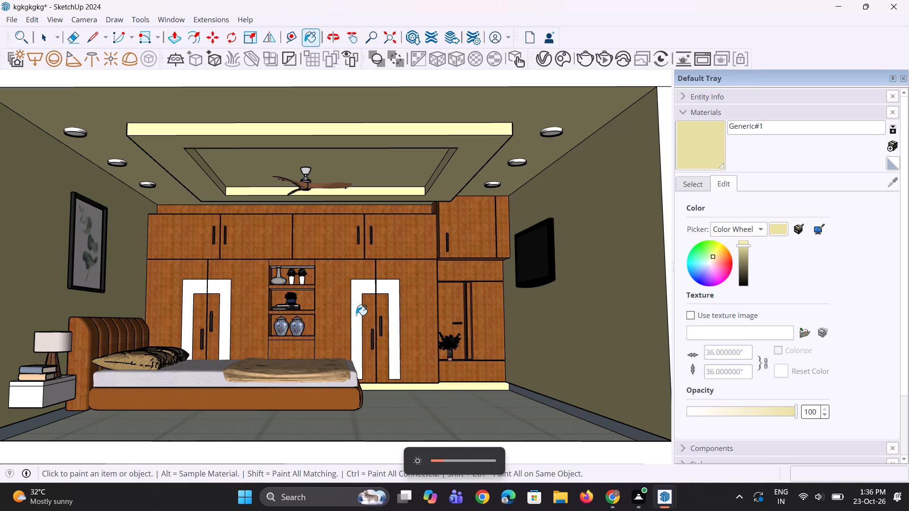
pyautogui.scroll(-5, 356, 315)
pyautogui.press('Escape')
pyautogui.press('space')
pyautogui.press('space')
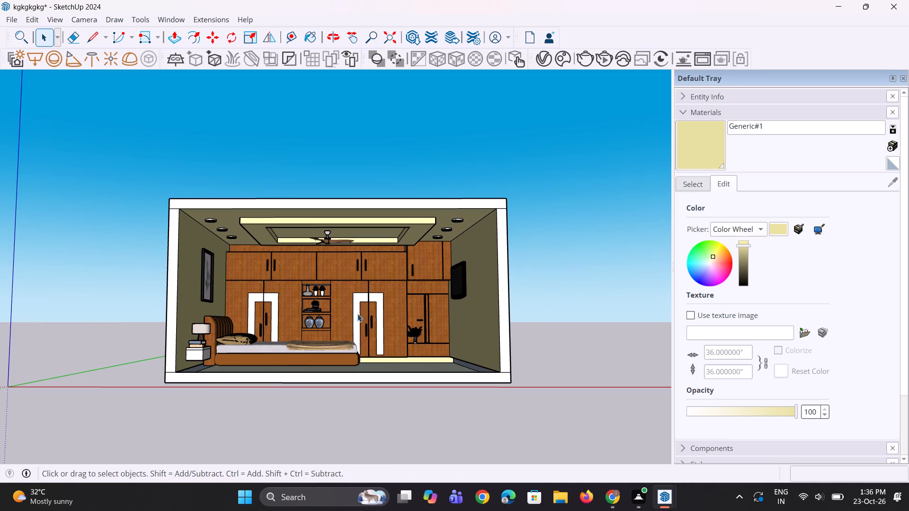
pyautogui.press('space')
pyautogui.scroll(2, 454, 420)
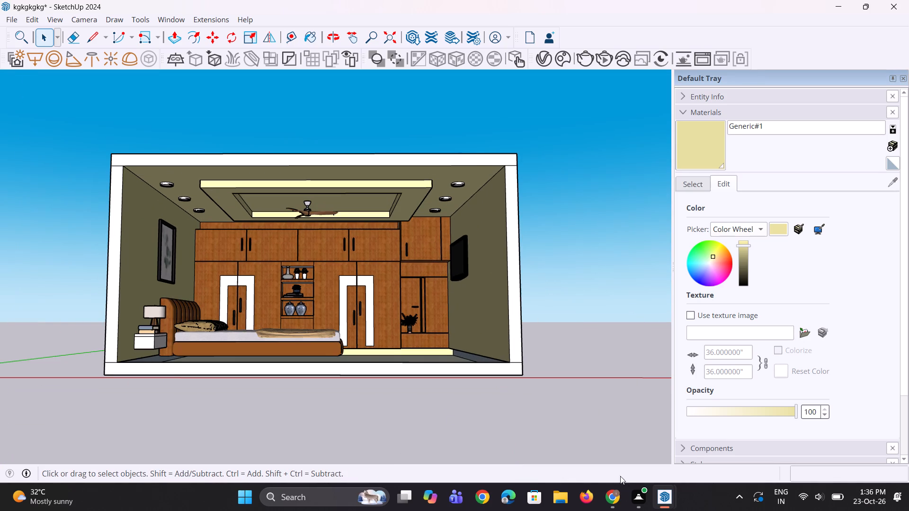